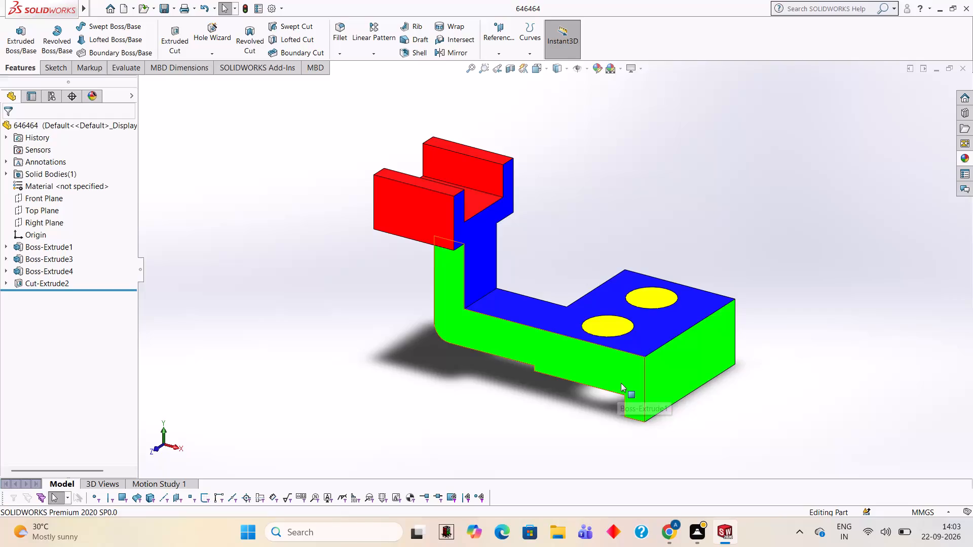
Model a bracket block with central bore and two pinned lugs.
Close the open part and create a new blank part document.
left_click(962, 69)
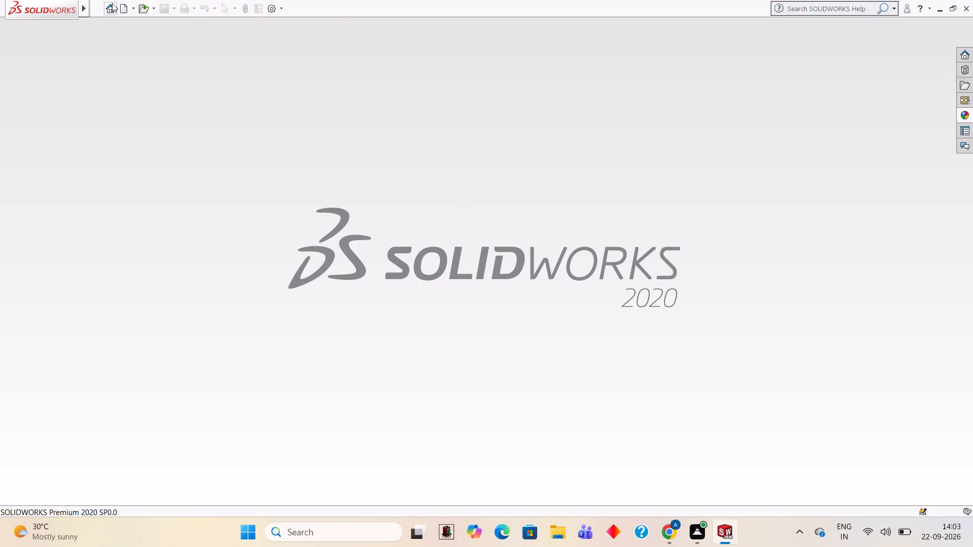
left_click(124, 8)
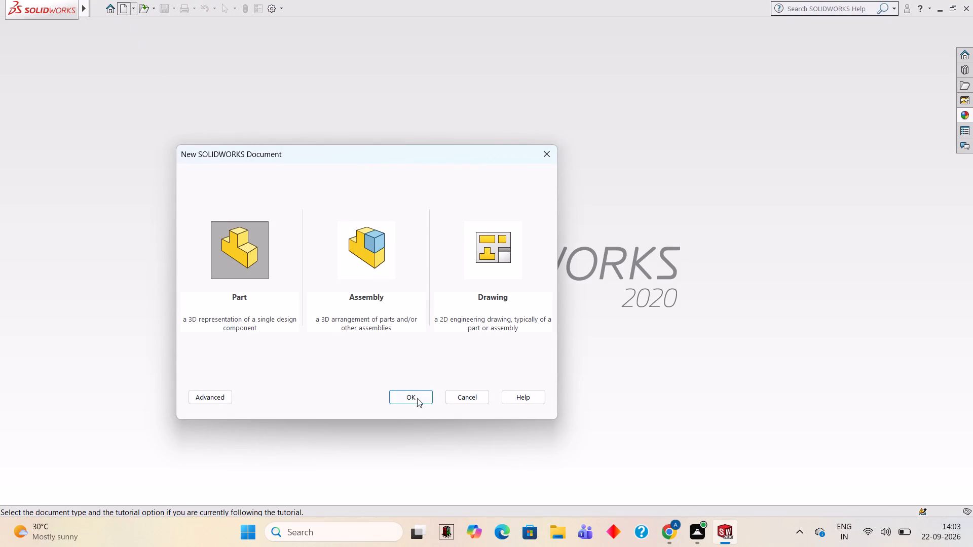
left_click(417, 391)
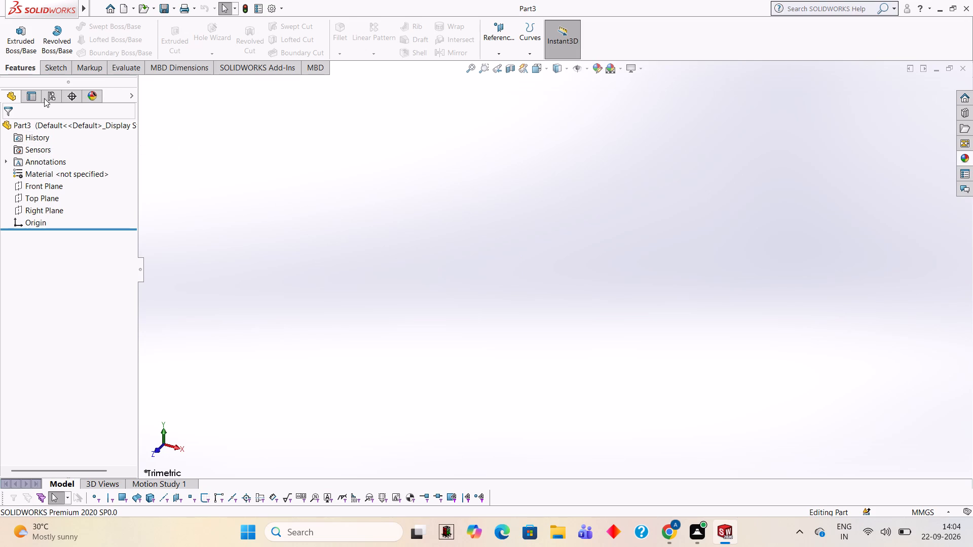
Start a new sketch on the Front Plane.
left_click(57, 61)
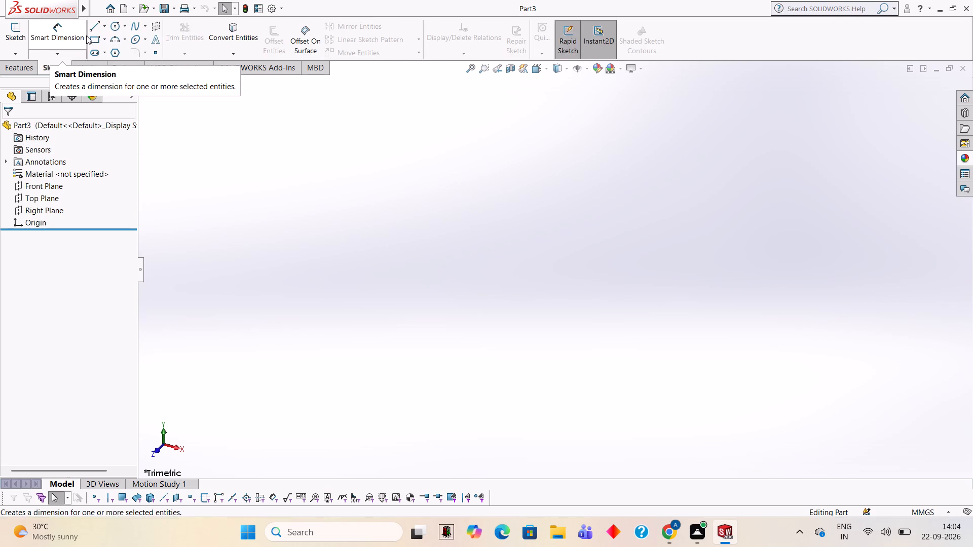
left_click(92, 27)
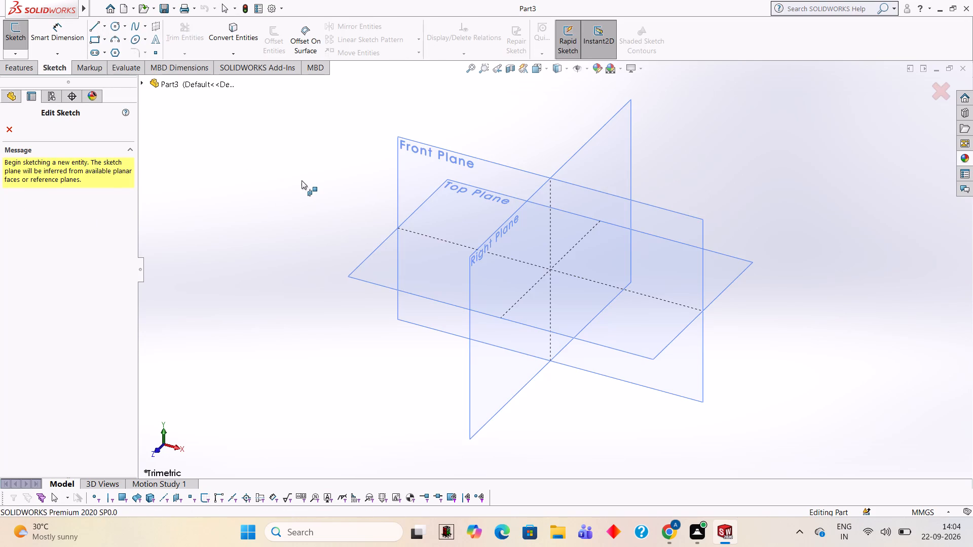
key("Escape")
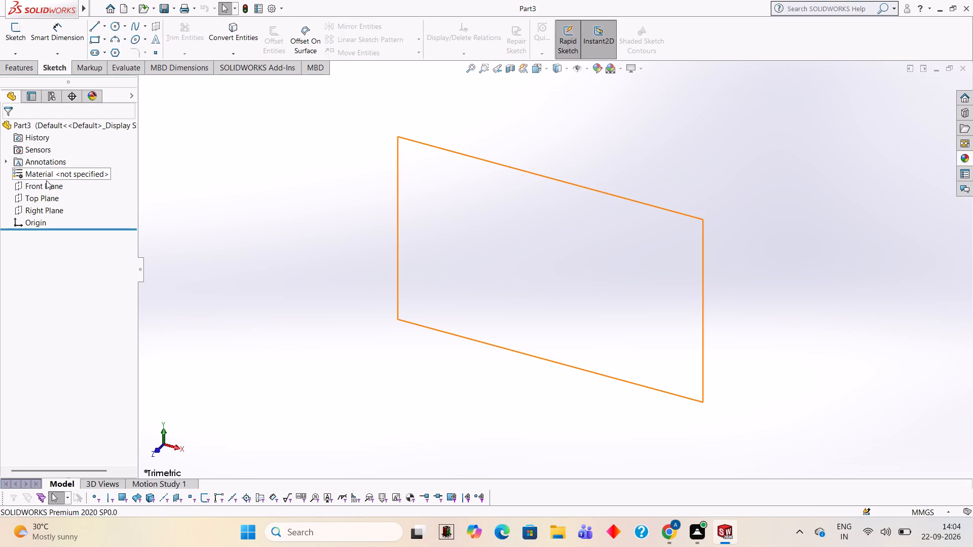
left_click(50, 185)
left_click(55, 169)
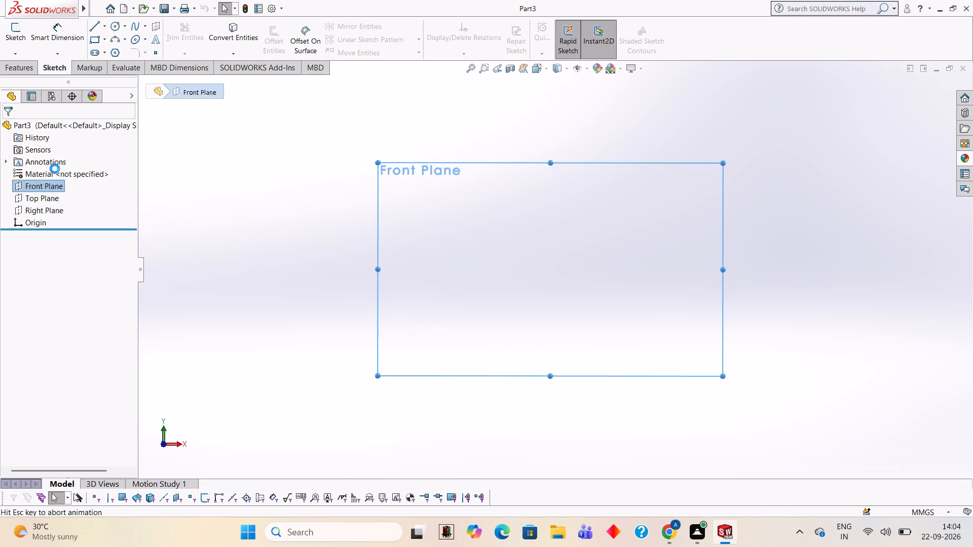
left_click(431, 236)
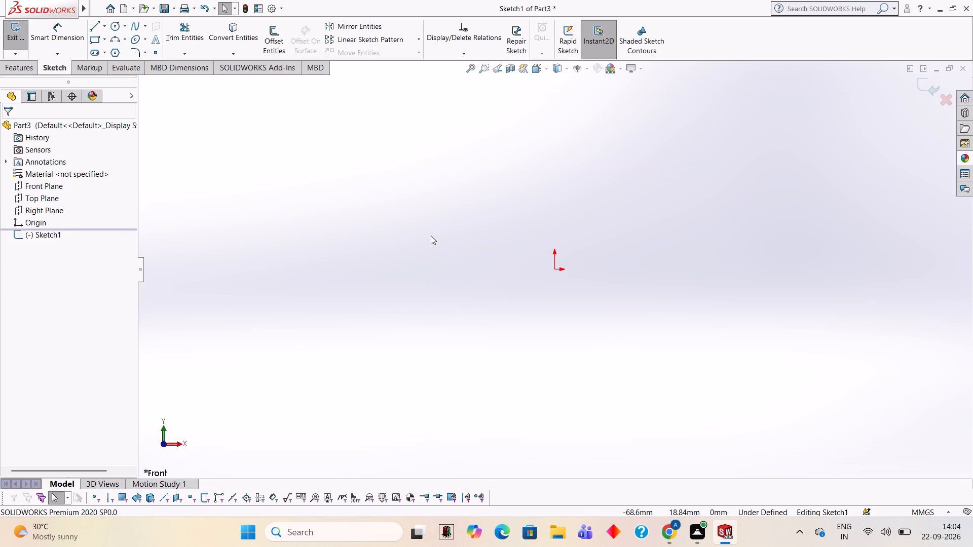
Sketch a 140 mm horizontal base line from the origin, with a 56 mm vertical line rising from each end.
left_click(94, 22)
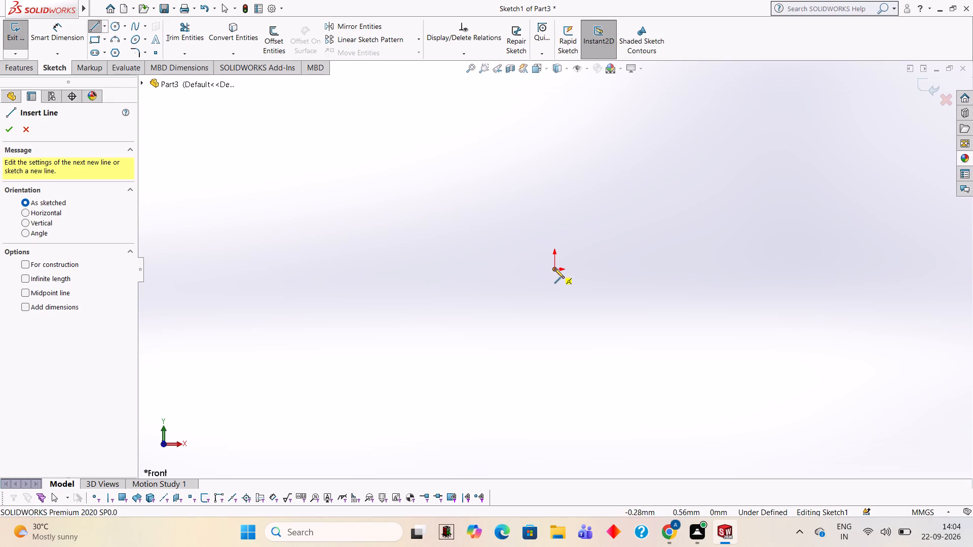
left_click(554, 268)
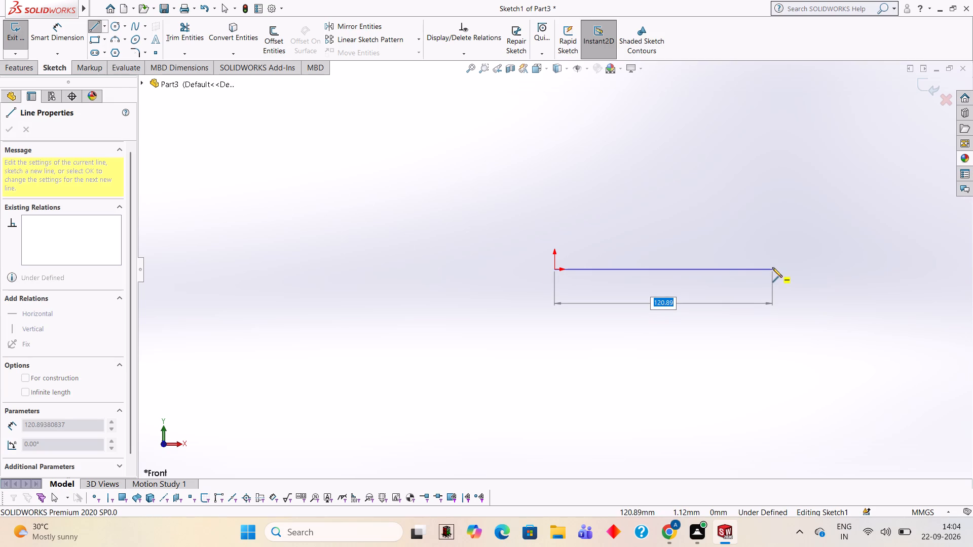
type("140")
key("Return")
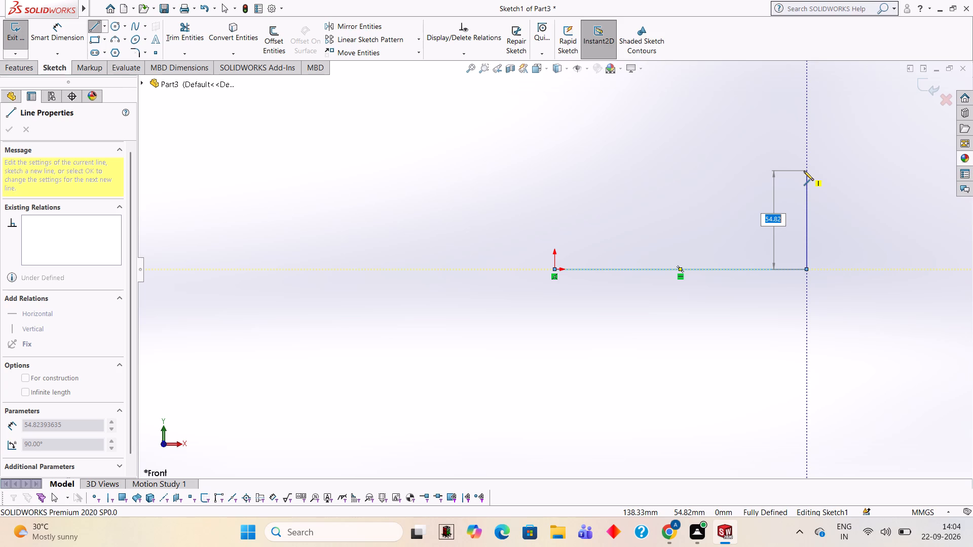
type("56")
key("Return")
key("Return")
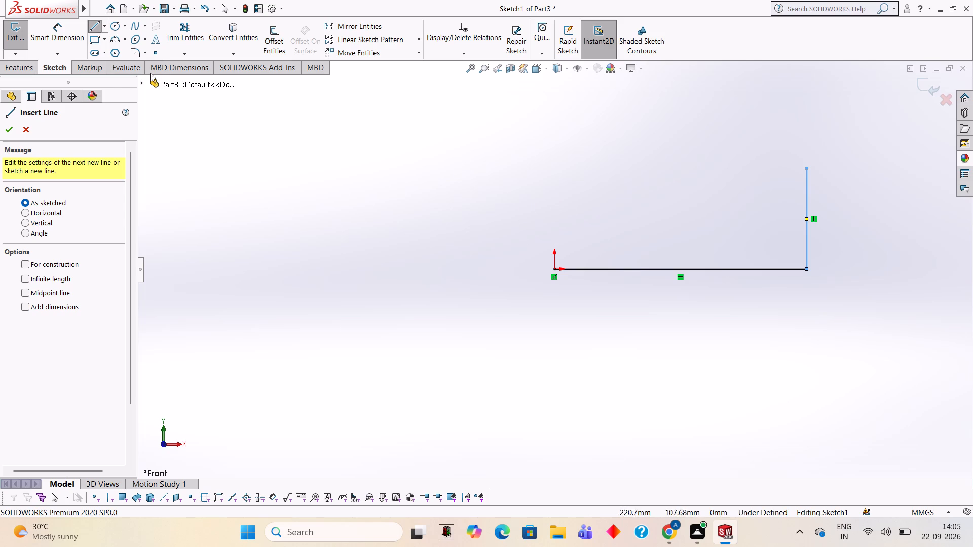
left_click(553, 268)
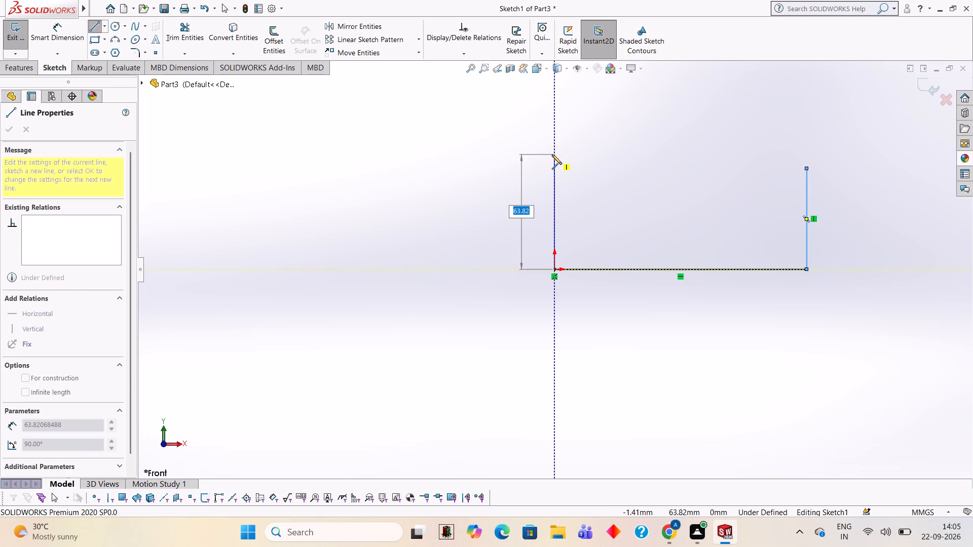
type("56")
key("Return")
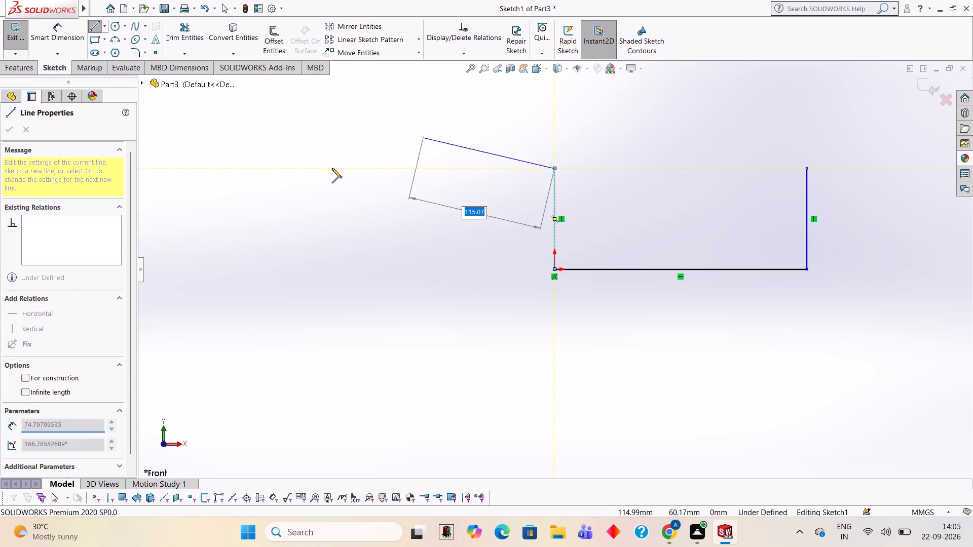
key("Escape")
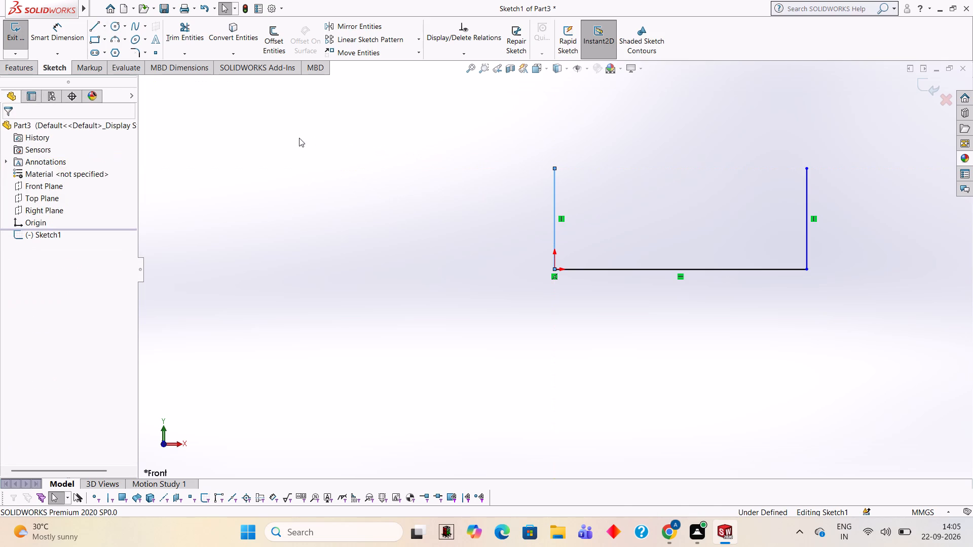
Sketch a 15 mm horizontal line inward from the upper end of each 56 mm vertical line.
left_click(92, 29)
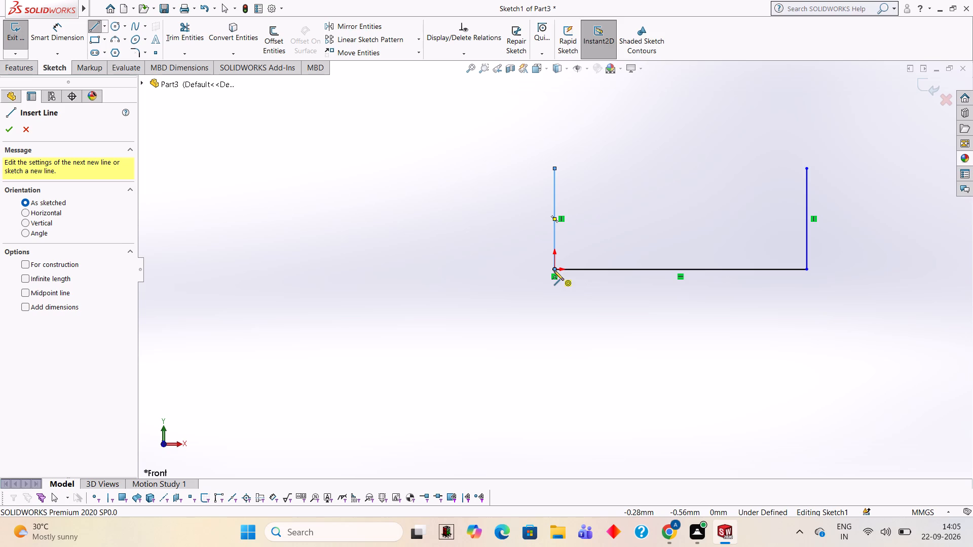
left_click(554, 167)
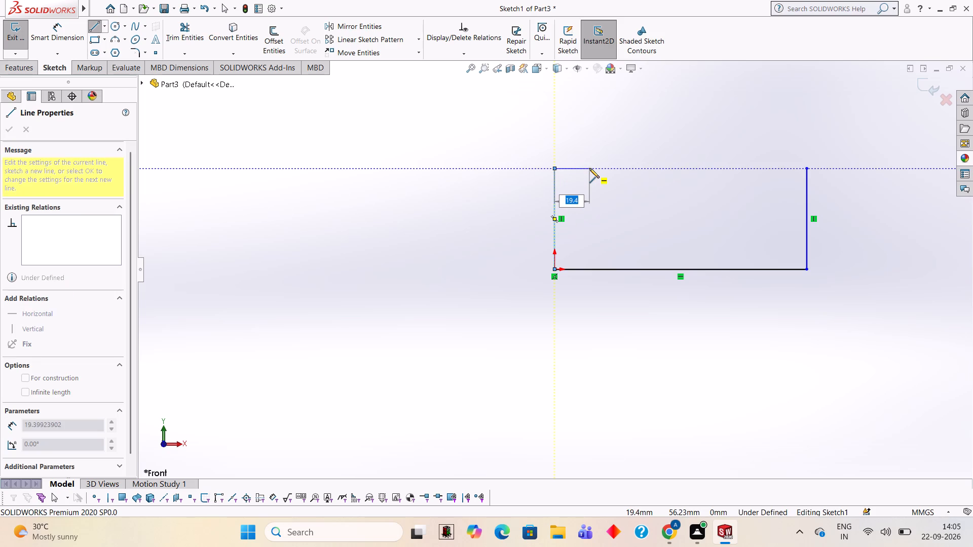
type("15")
key("Return")
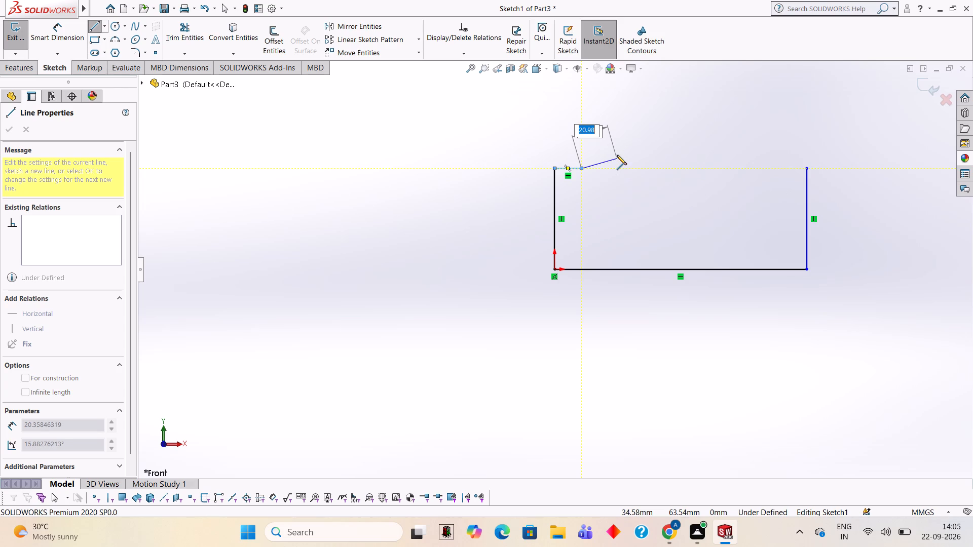
key("Escape")
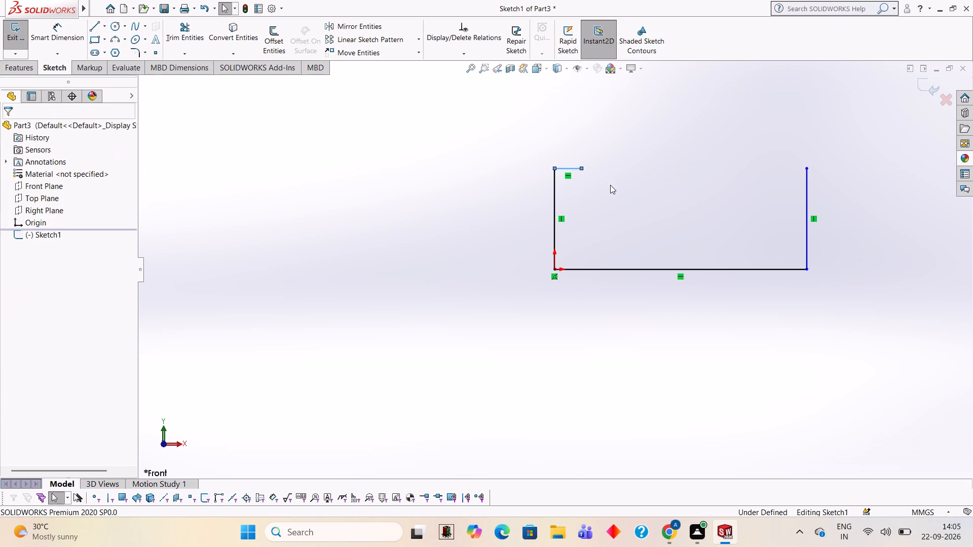
left_click(96, 23)
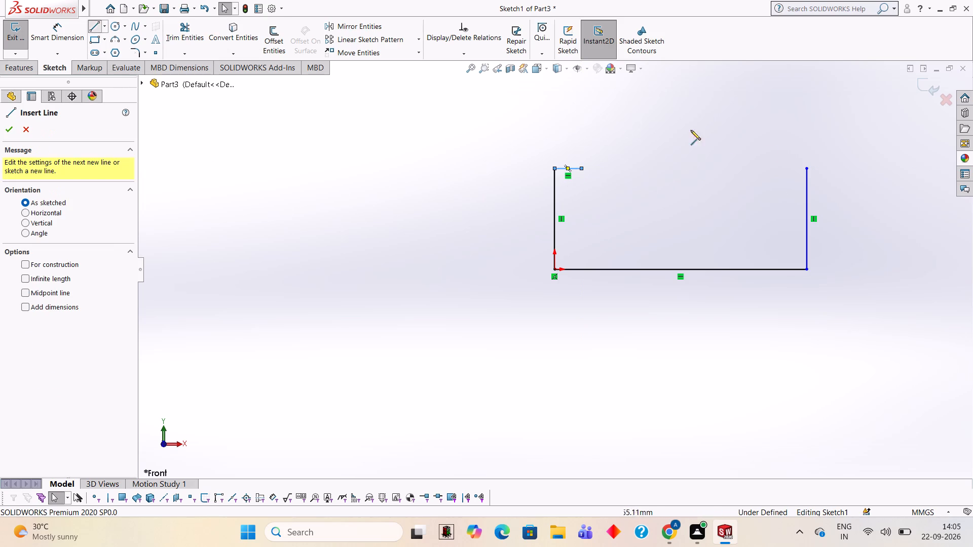
left_click(805, 167)
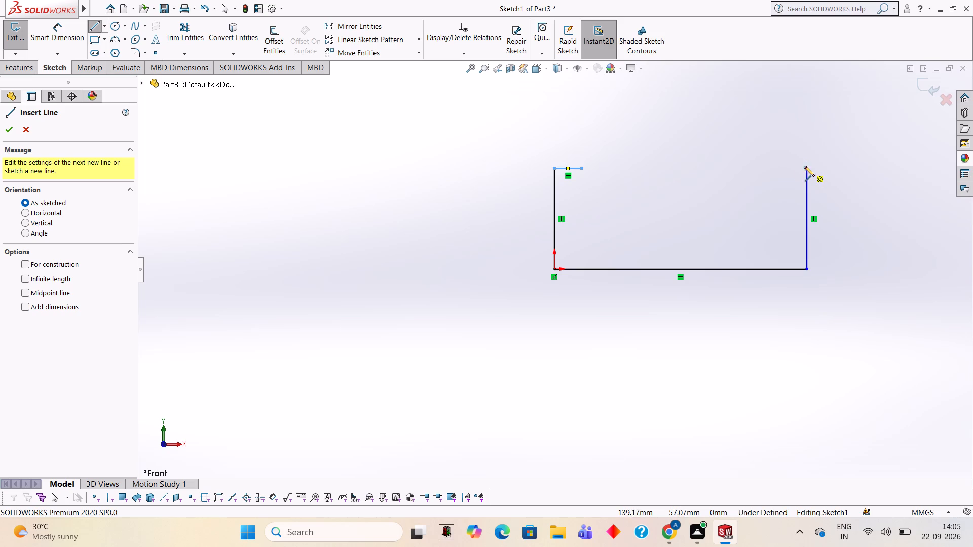
type("15")
key("Return")
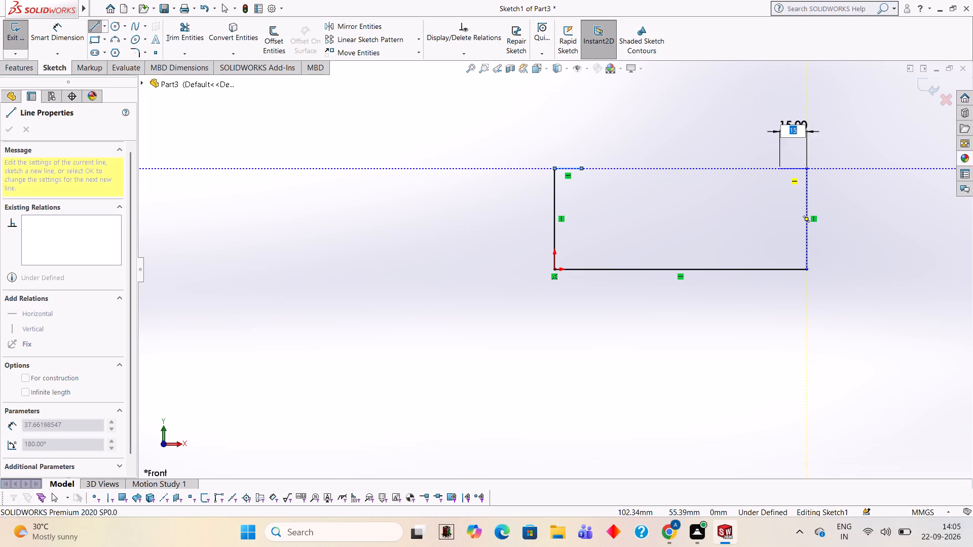
key("Escape")
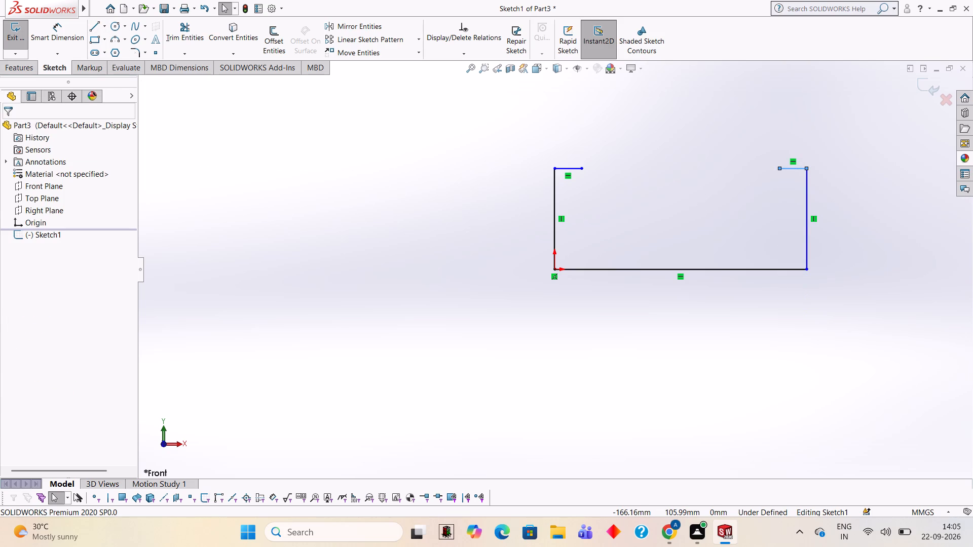
At both upper corners, sketch a 7.5 mm vertical line upward and a 15 mm horizontal line inward from its top.
left_click(91, 25)
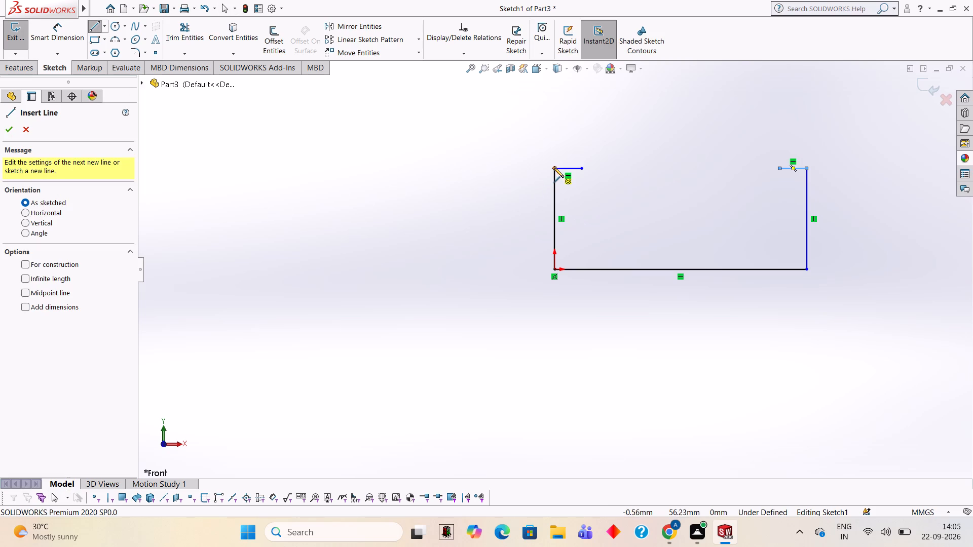
left_click(555, 168)
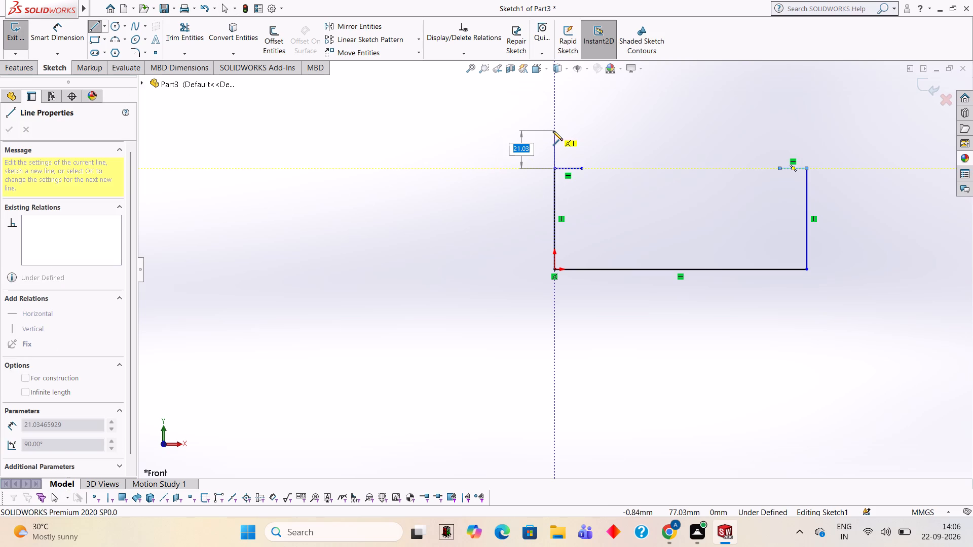
type("7.5")
key("Return")
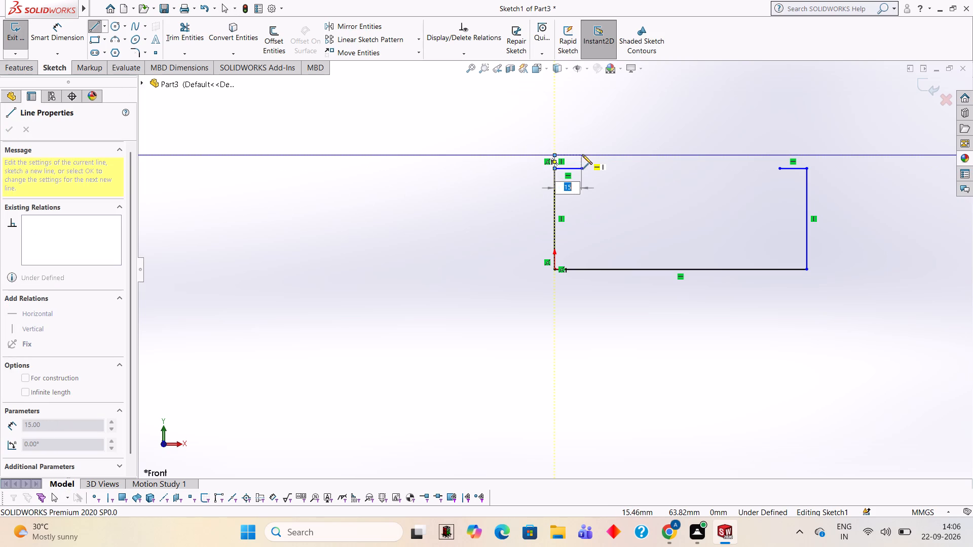
left_click(582, 154)
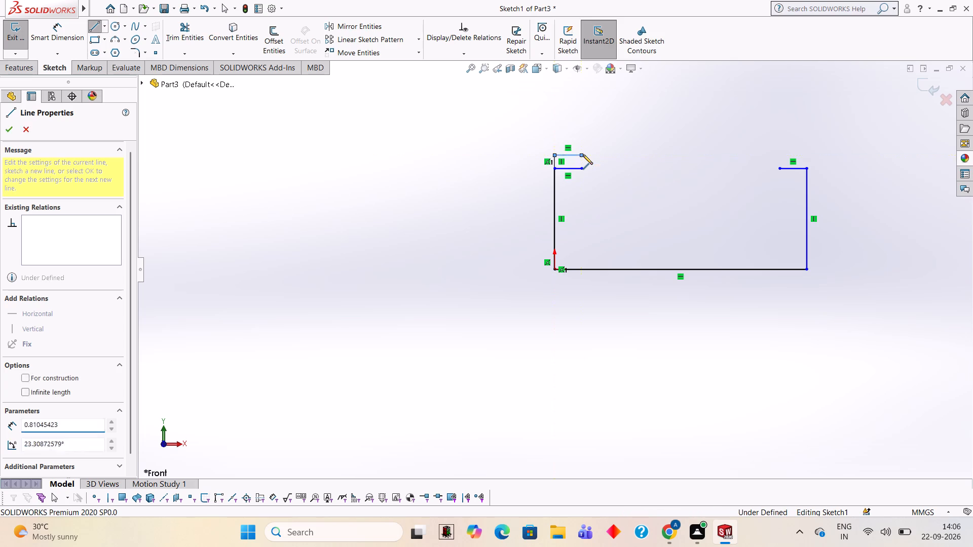
key("Escape")
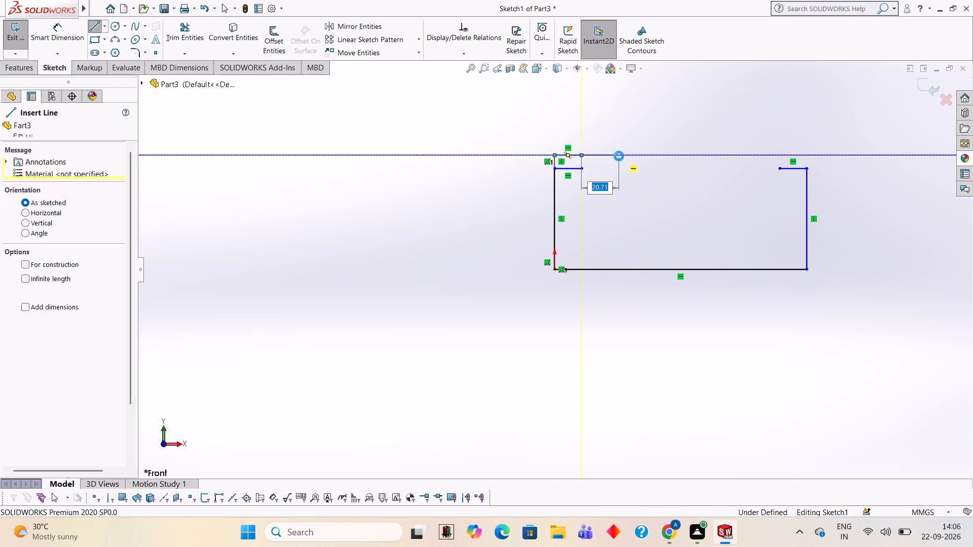
left_click(92, 26)
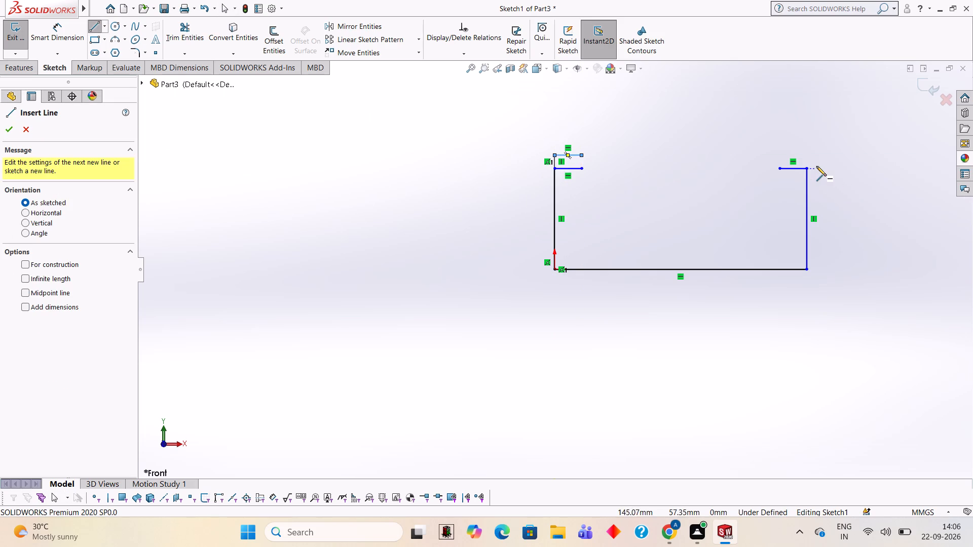
left_click(806, 167)
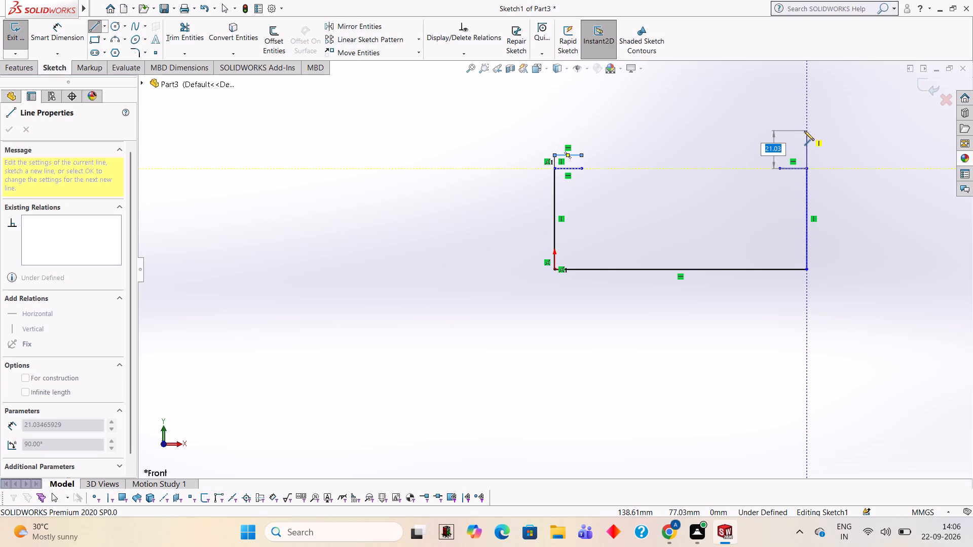
type("7.5")
key("Return")
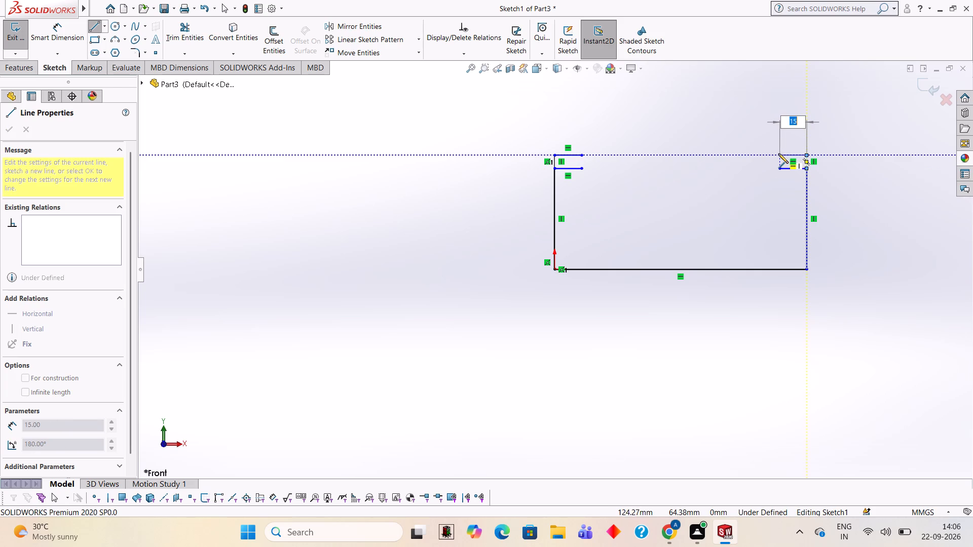
left_click(778, 153)
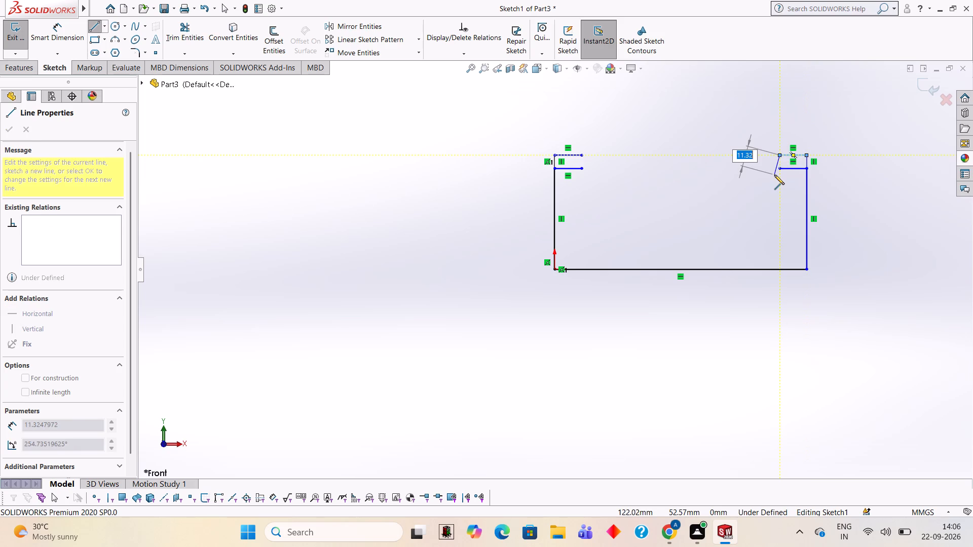
key("Escape")
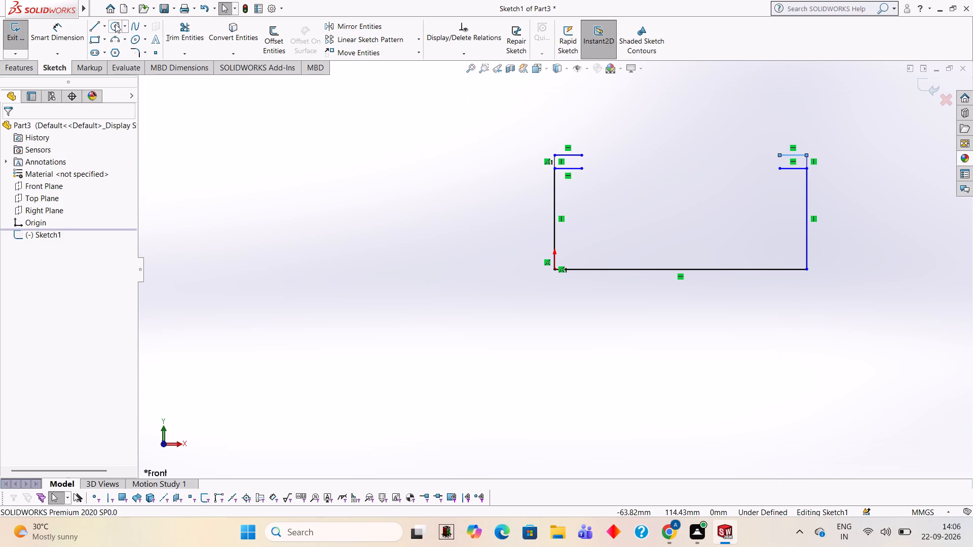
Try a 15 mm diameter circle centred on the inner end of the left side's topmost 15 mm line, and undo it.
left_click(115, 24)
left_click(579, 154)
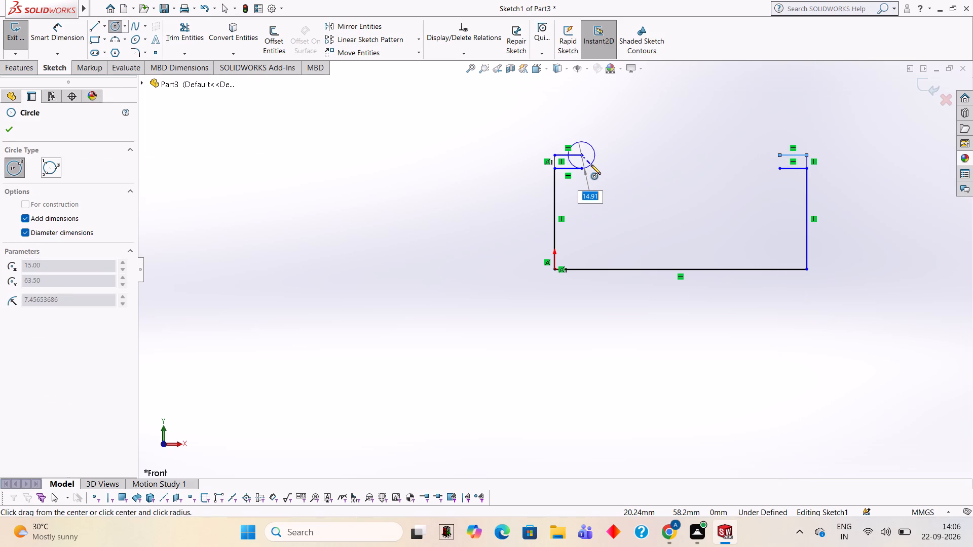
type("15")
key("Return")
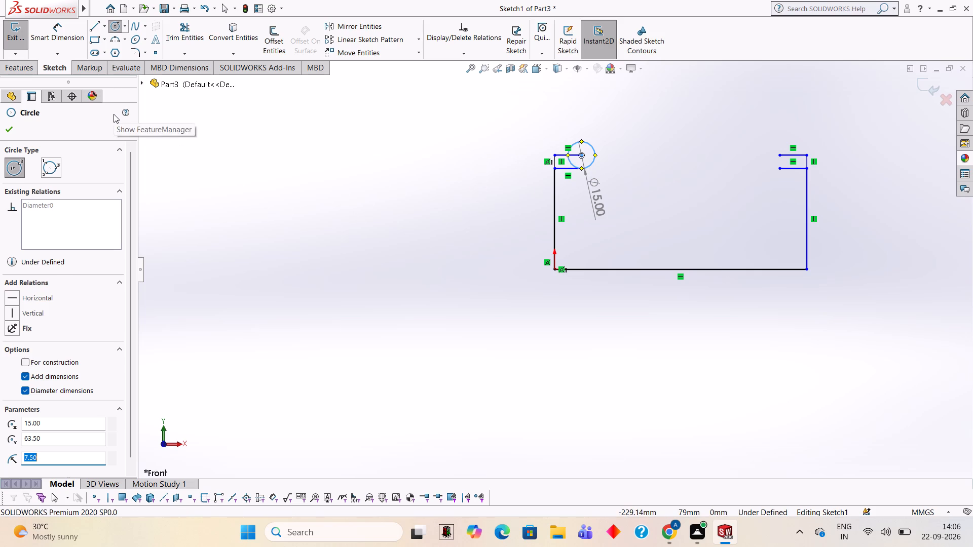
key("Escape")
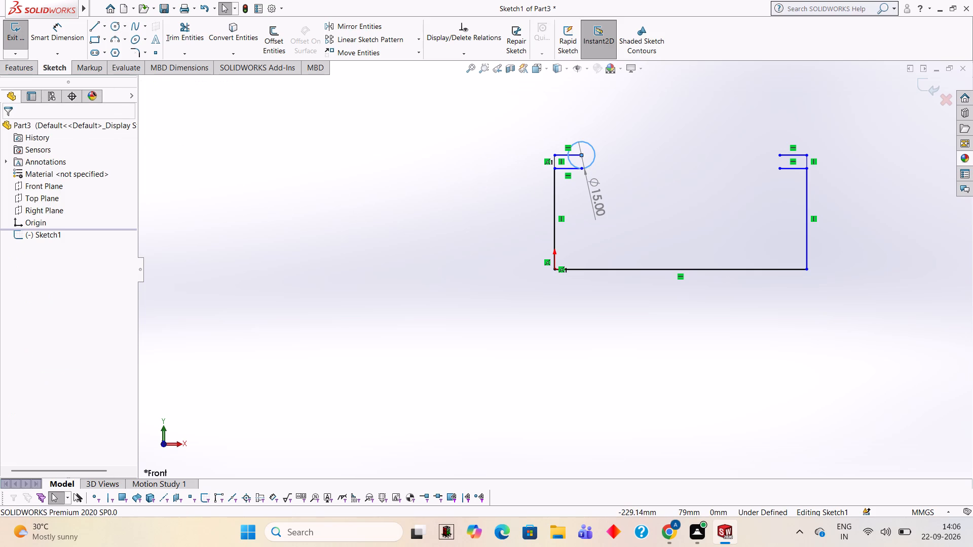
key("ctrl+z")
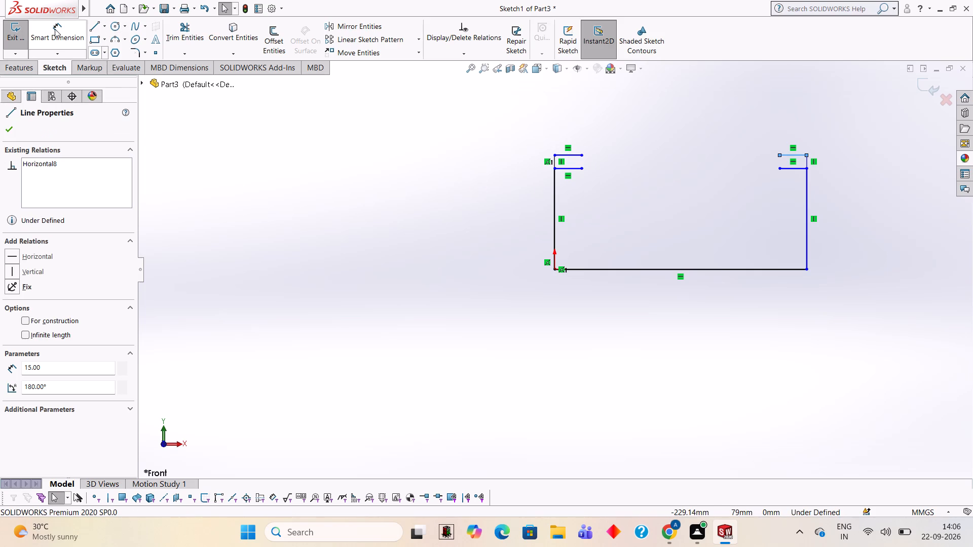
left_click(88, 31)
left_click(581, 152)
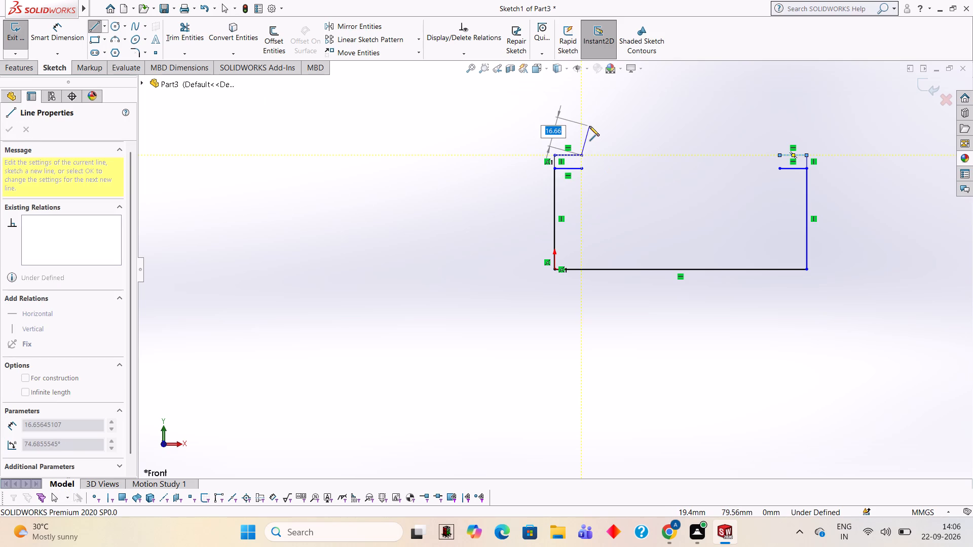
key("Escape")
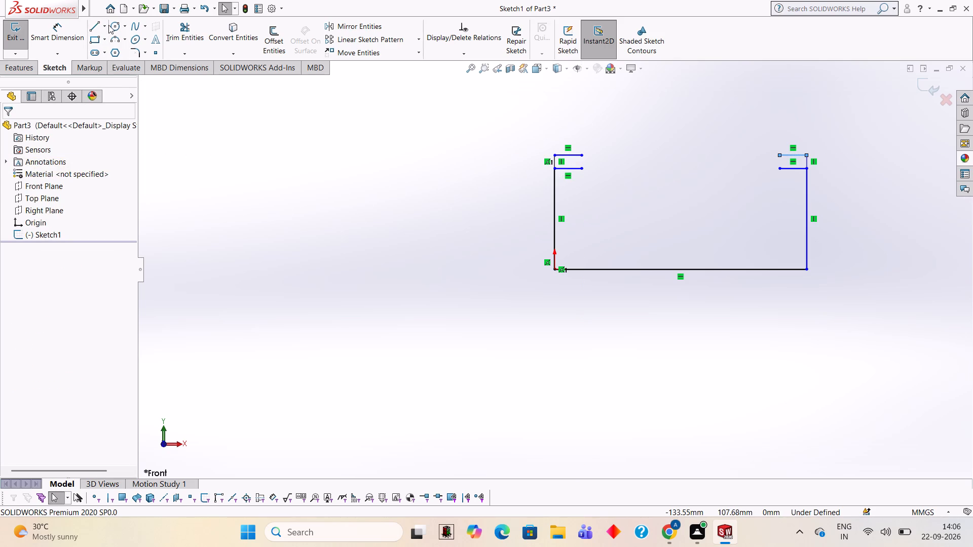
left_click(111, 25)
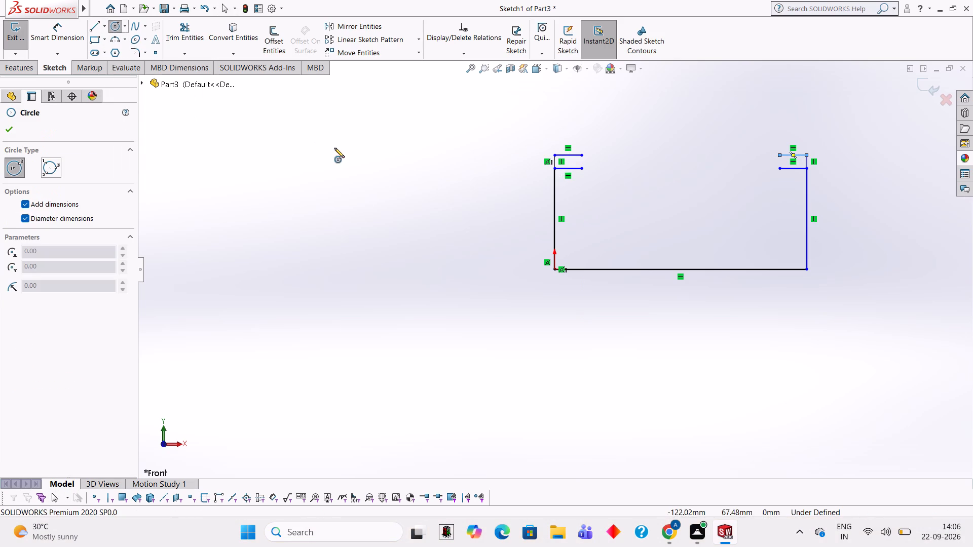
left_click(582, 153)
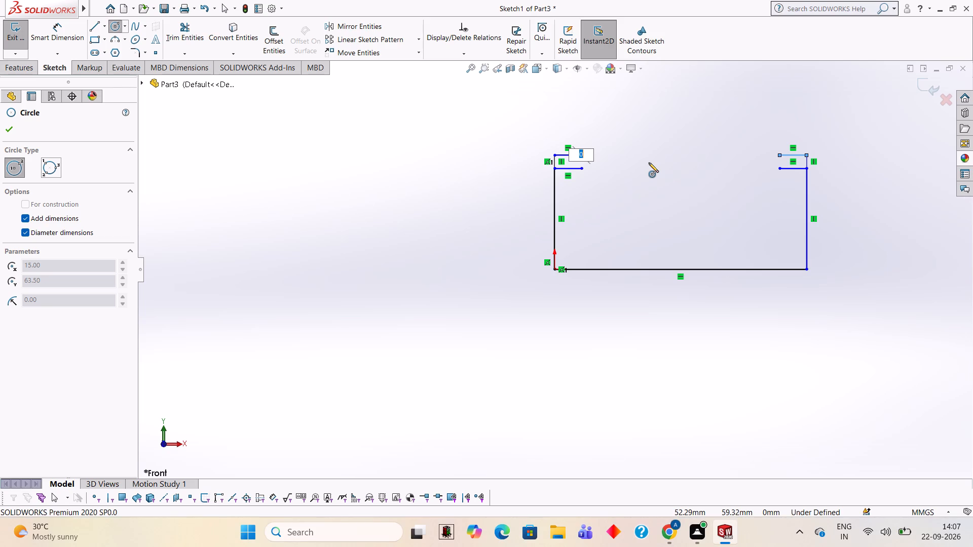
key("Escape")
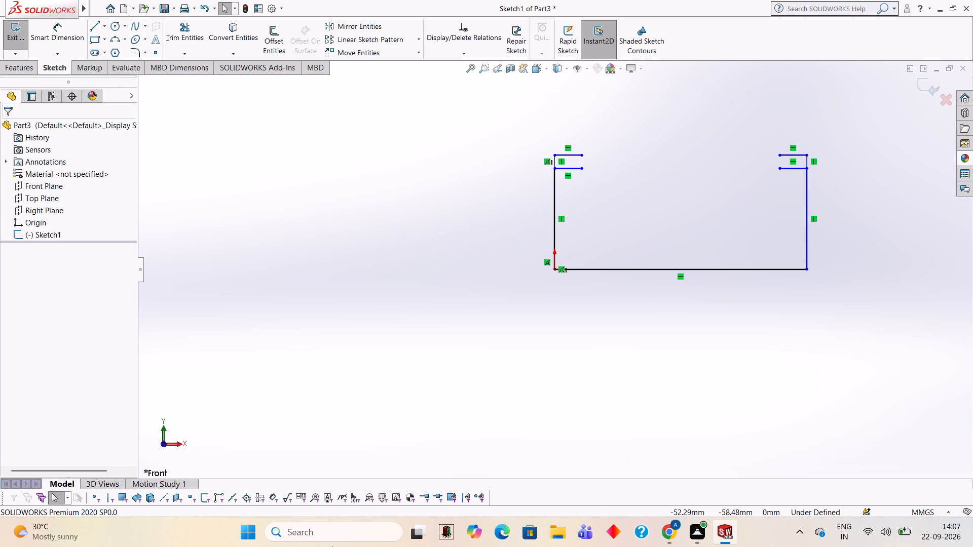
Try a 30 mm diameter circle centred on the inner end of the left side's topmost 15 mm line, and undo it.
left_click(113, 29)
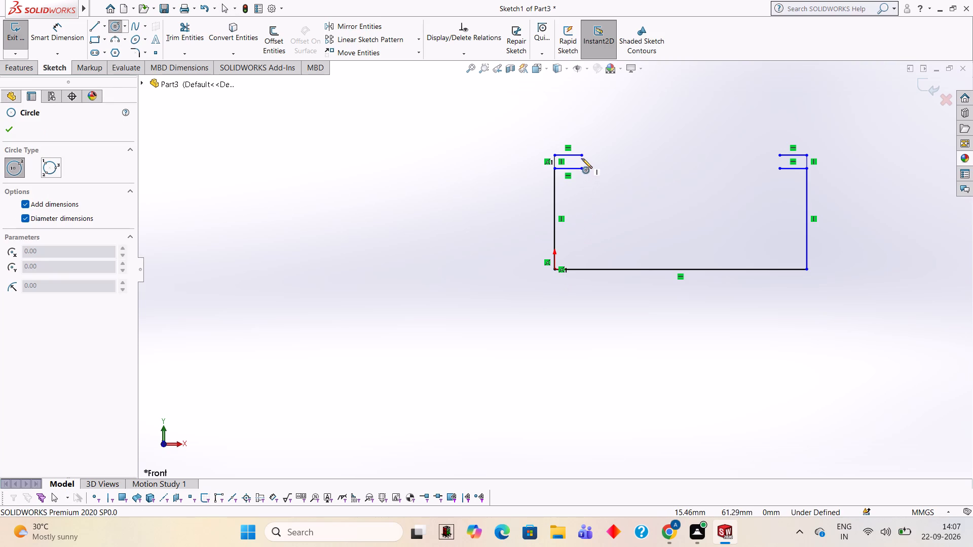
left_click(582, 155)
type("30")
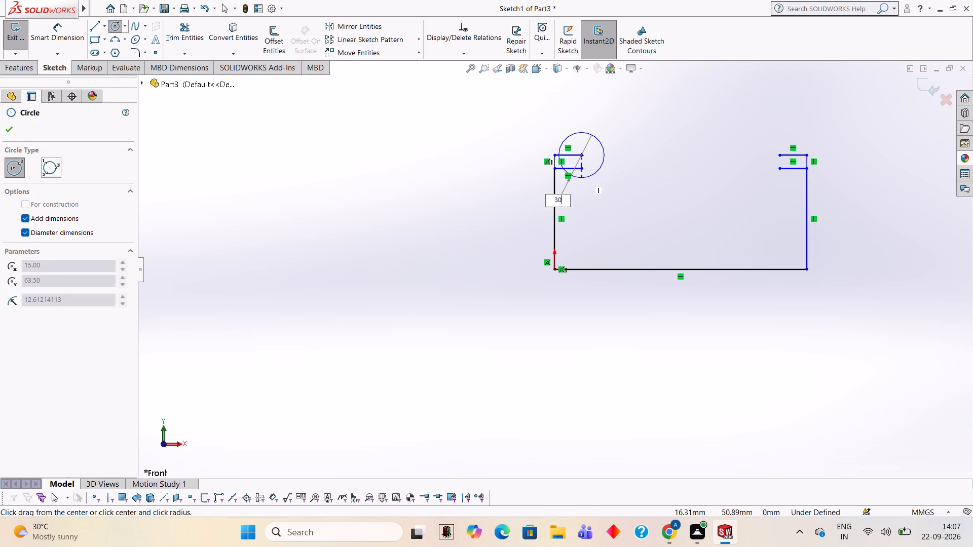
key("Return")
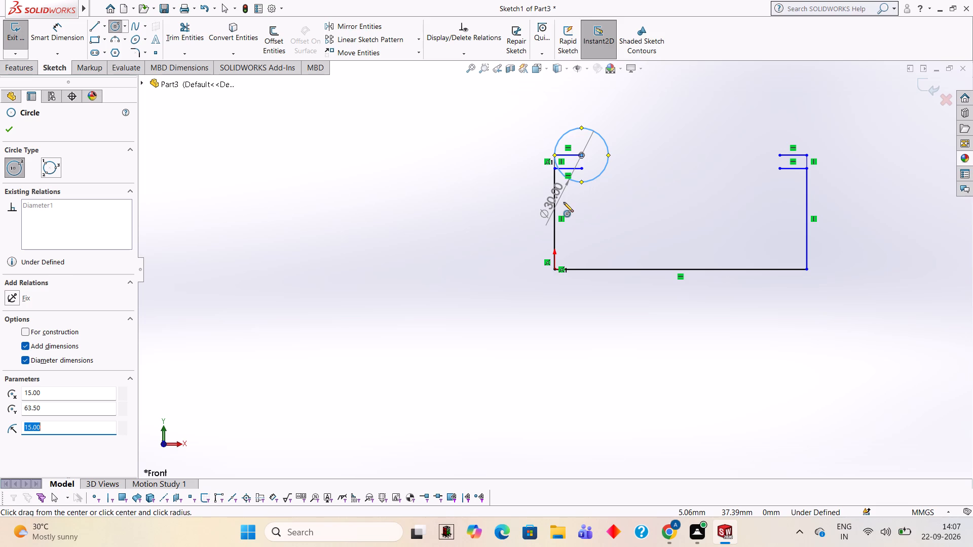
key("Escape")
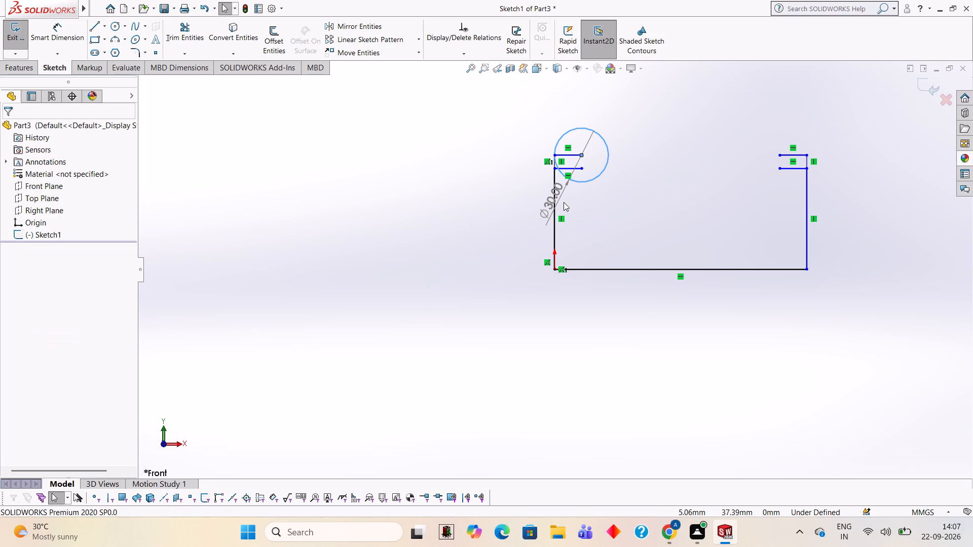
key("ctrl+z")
Undo the topmost 15 mm horizontal line and the 7.5 mm vertical line at the profile's upper right corner.
key("ctrl+z")
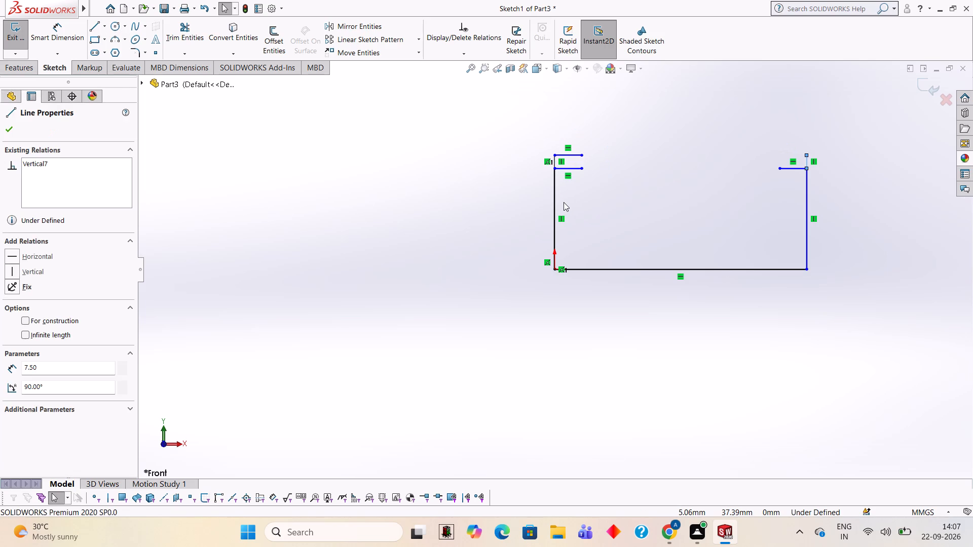
key("ctrl+z")
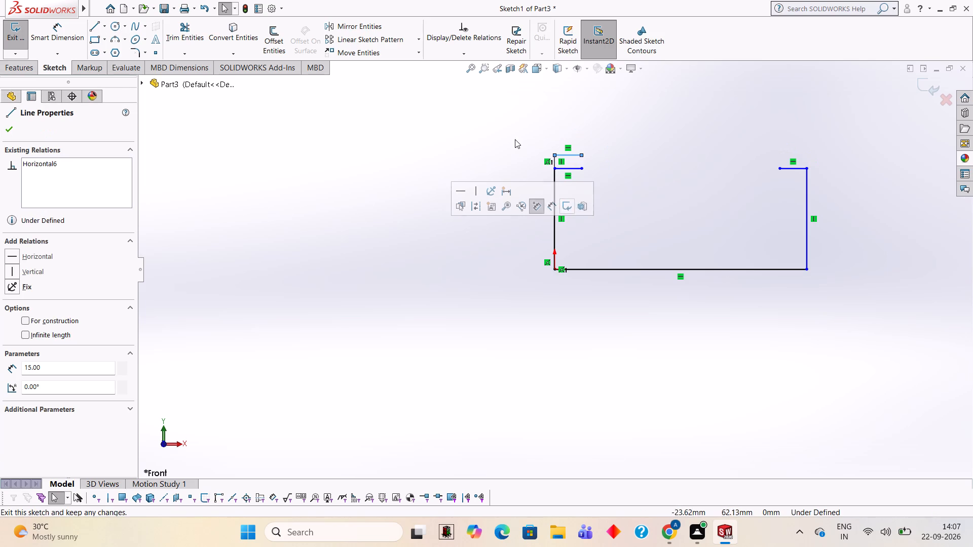
From the top of the right 56 mm side, sketch a 15 mm vertical line upward and a 15 mm horizontal line inward.
left_click(91, 24)
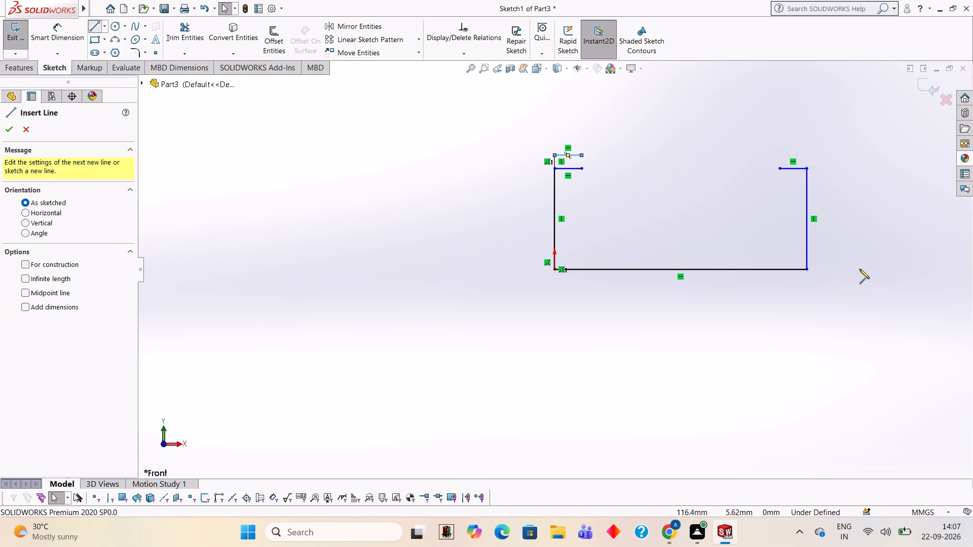
left_click(805, 168)
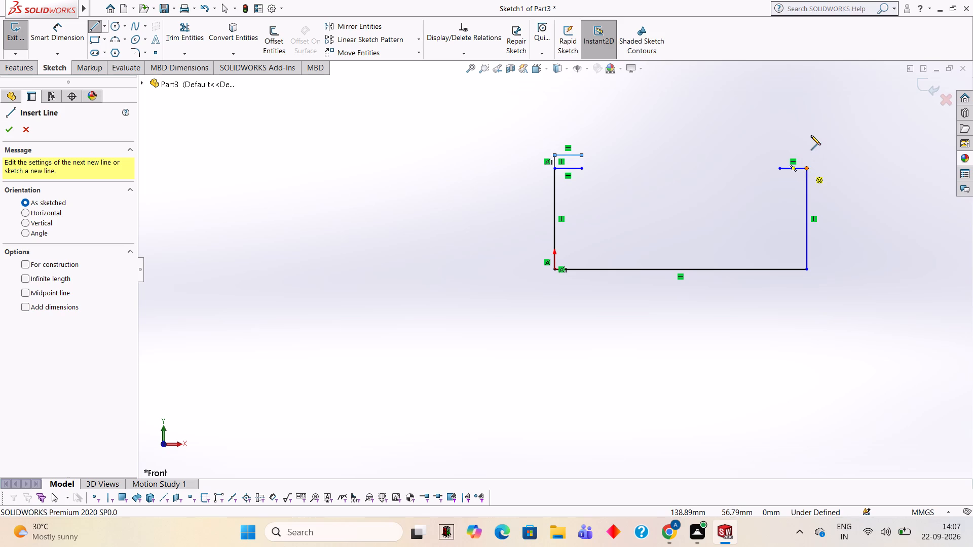
type("15")
key("Return")
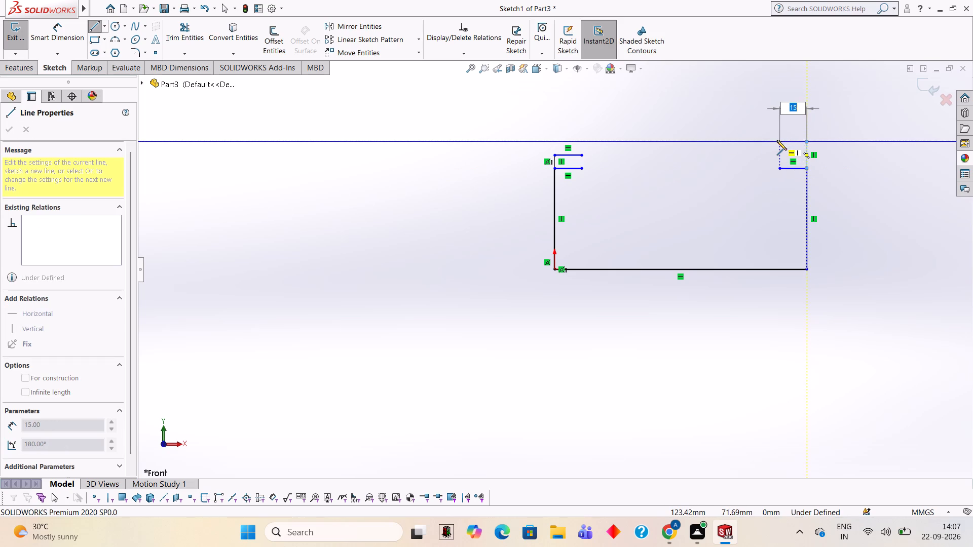
type("15")
key("Return")
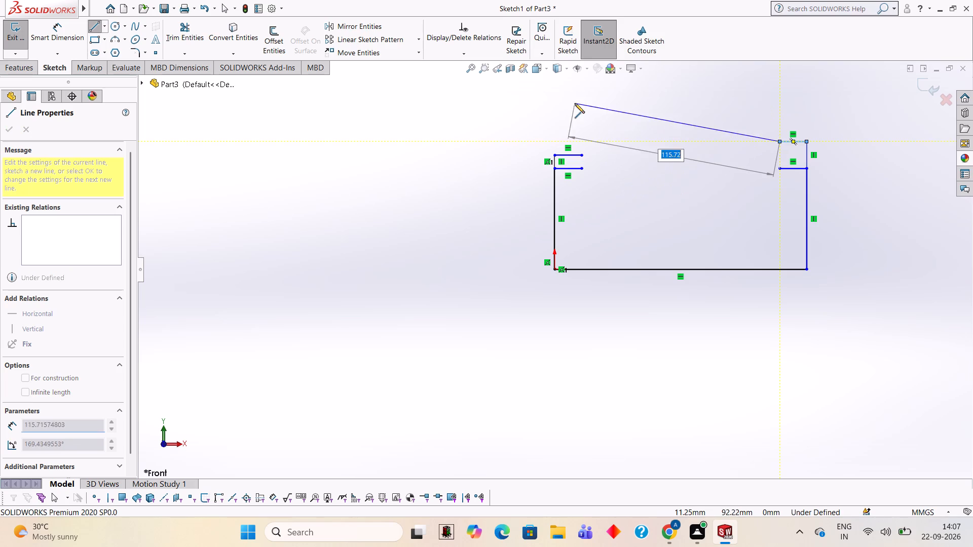
Sketch a 30 mm diameter circle centred on the inner end of the right side's topmost 15 mm line.
left_click(114, 24)
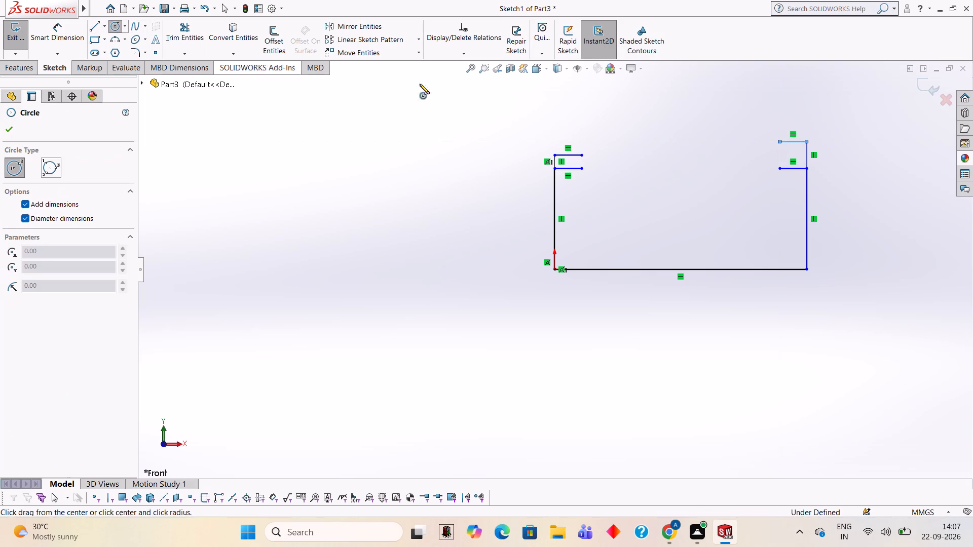
left_click(780, 140)
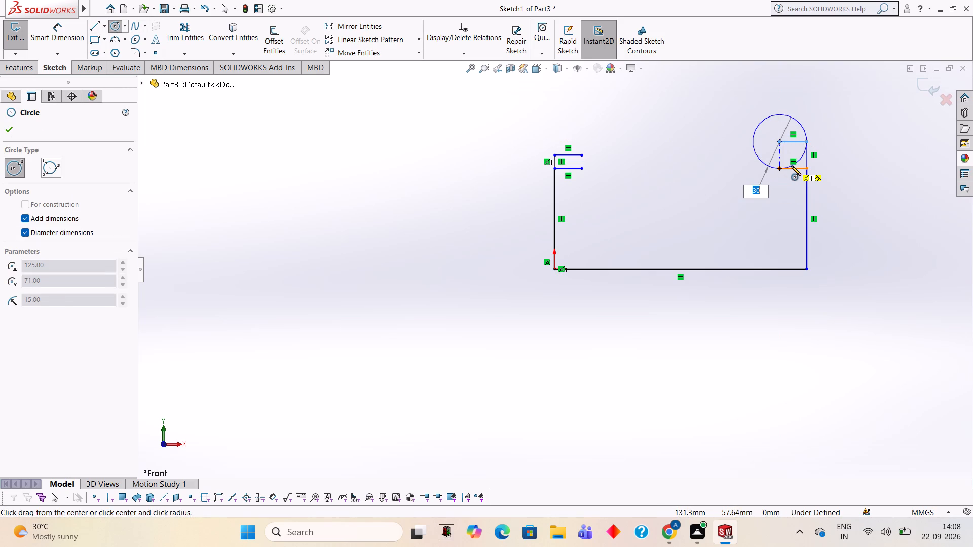
type("30")
key("Return")
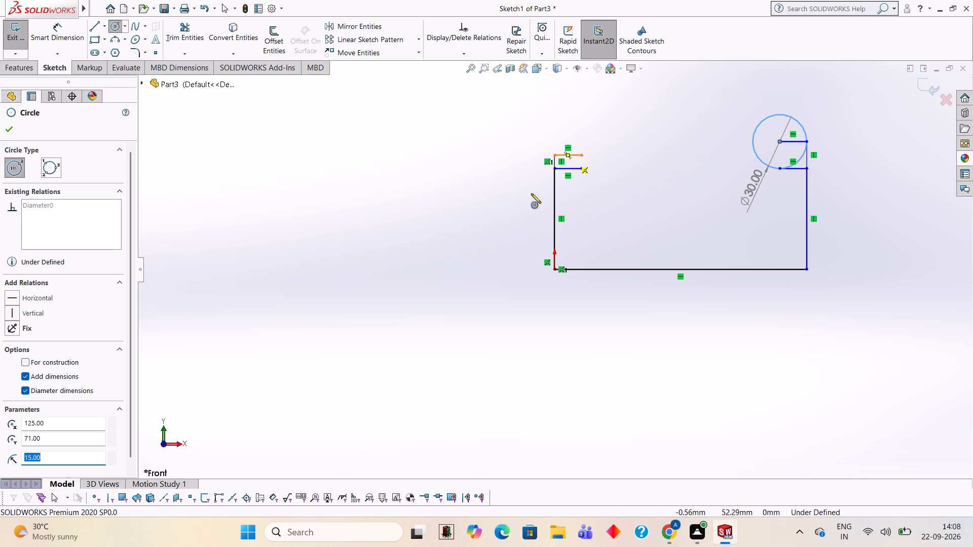
key("Escape")
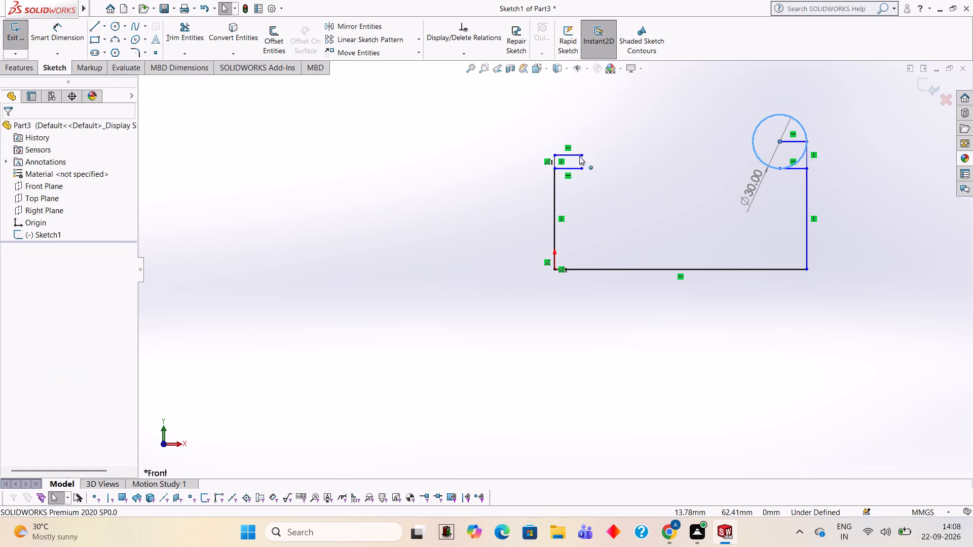
Trim away the topmost 15 mm horizontal line and the 7.5 mm vertical line at the profile's upper left corner.
left_click(191, 28)
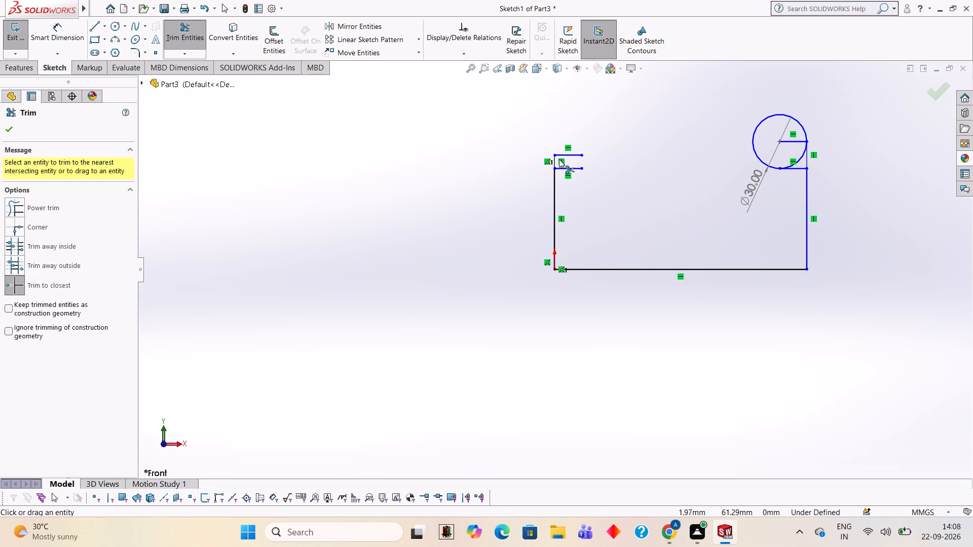
left_click(574, 155)
left_click(554, 158)
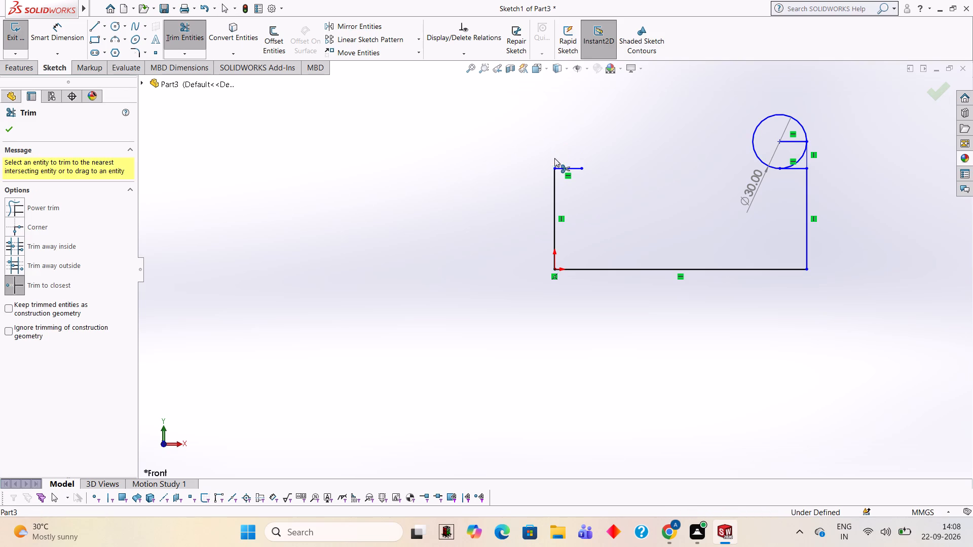
From the top of the left 56 mm side, sketch a 15 mm vertical line upward and a 15 mm horizontal line inward.
left_click(96, 22)
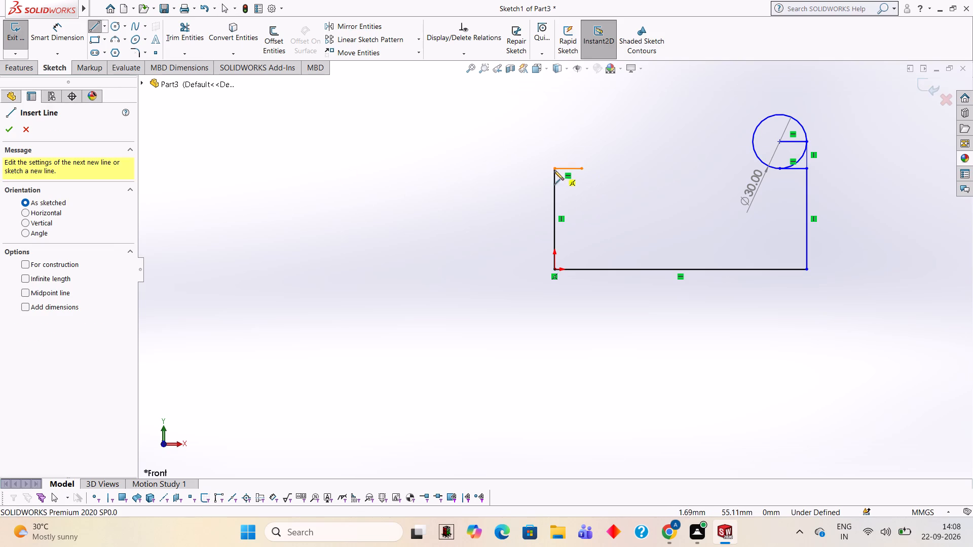
left_click(554, 167)
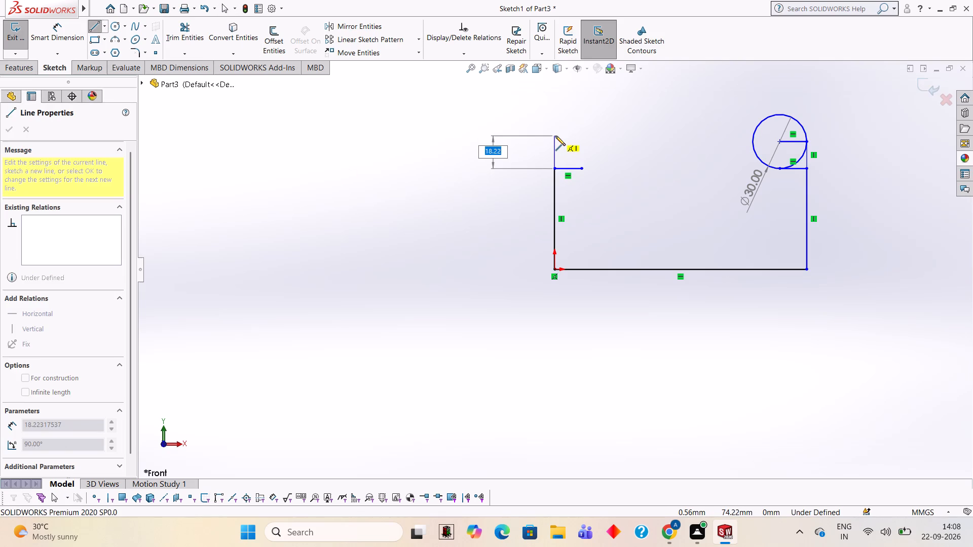
type("15")
key("Return")
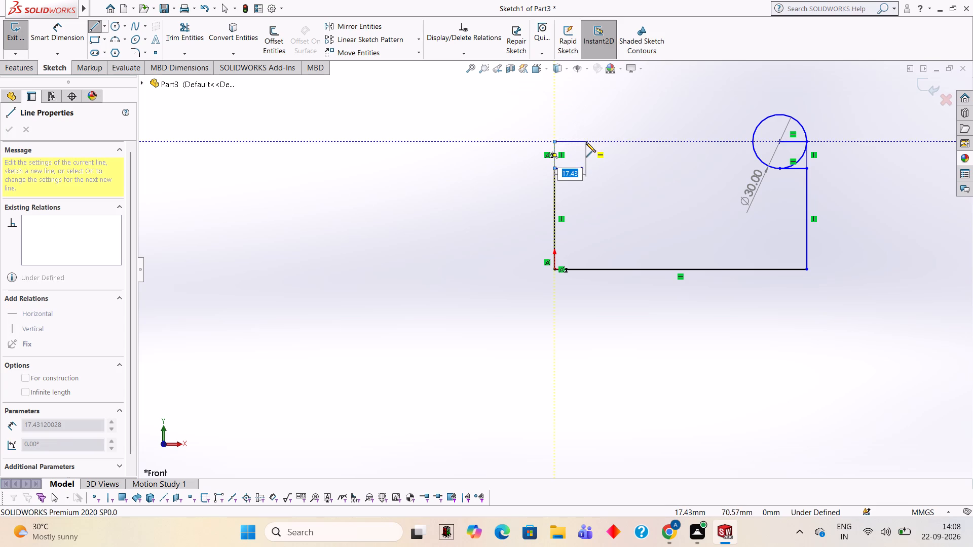
type("15")
key("Return")
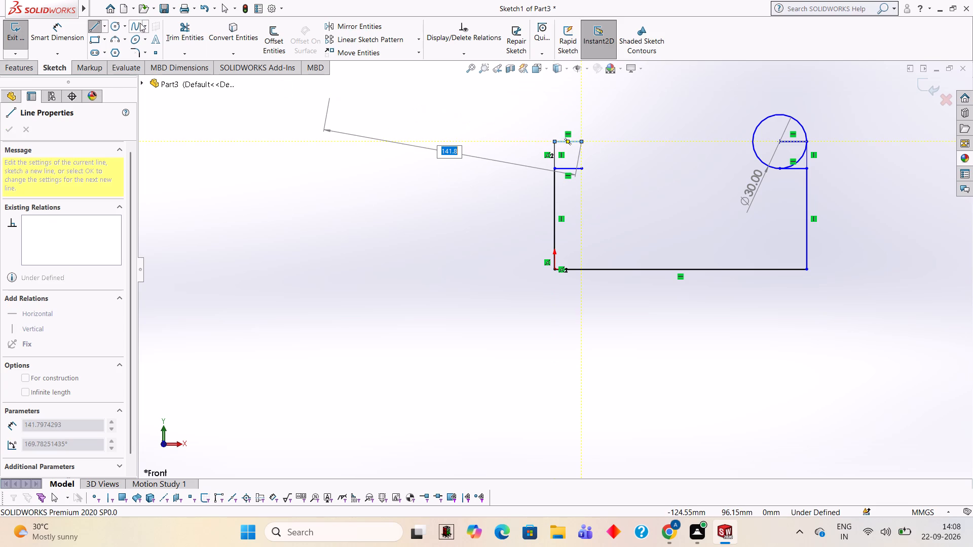
Sketch a 30 mm diameter circle centred on the inner end of the left side's topmost 15 mm line.
left_click(117, 24)
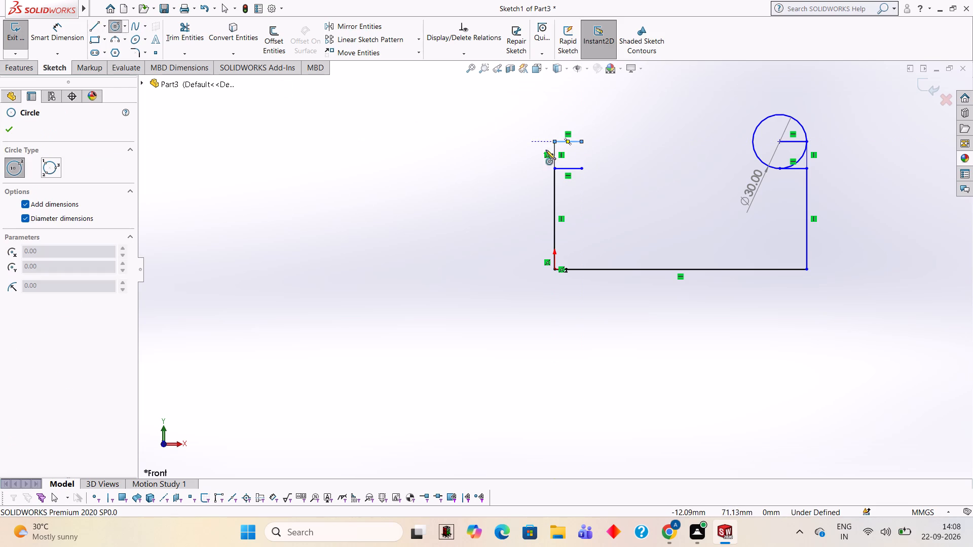
left_click(580, 140)
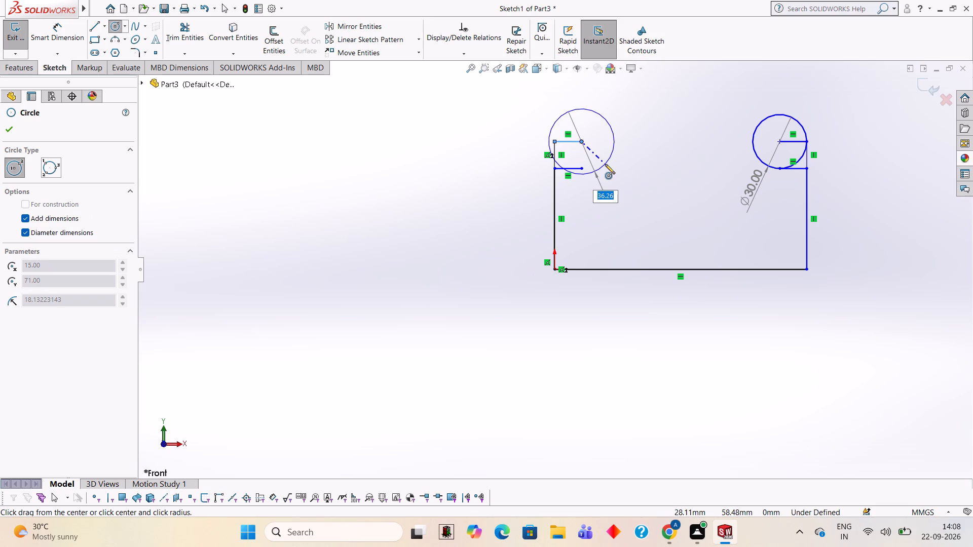
type("30")
key("Return")
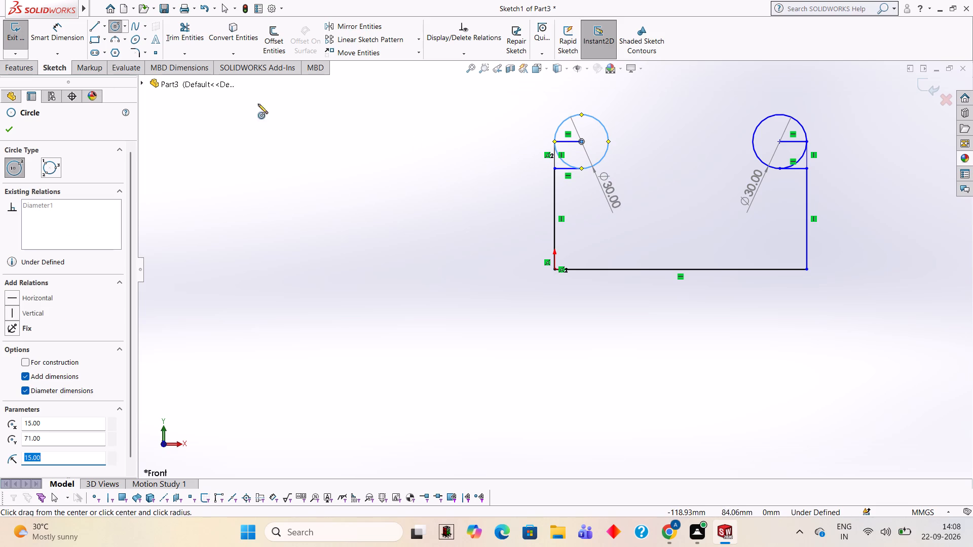
Sketch a horizontal line about 110 mm long connecting the centres of the two 30 mm circles.
left_click(93, 25)
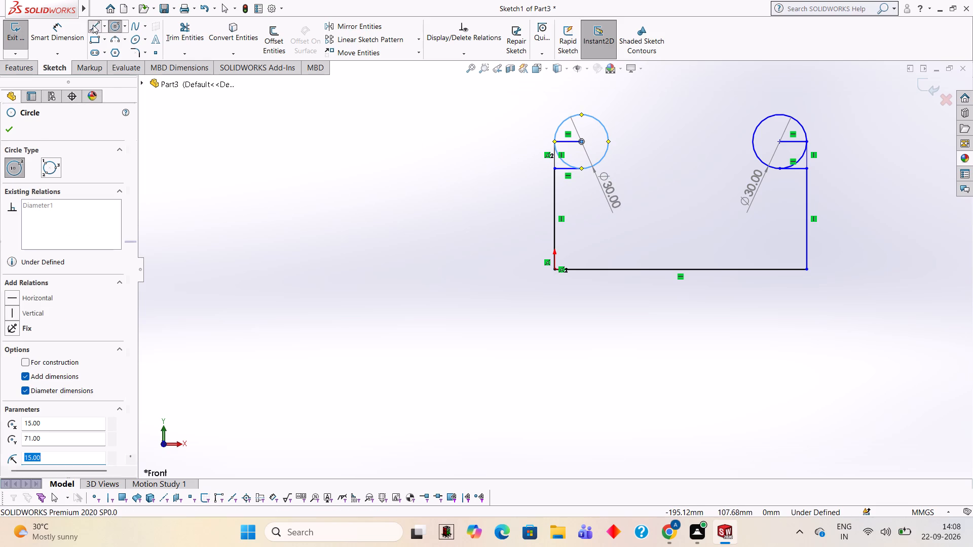
left_click(579, 140)
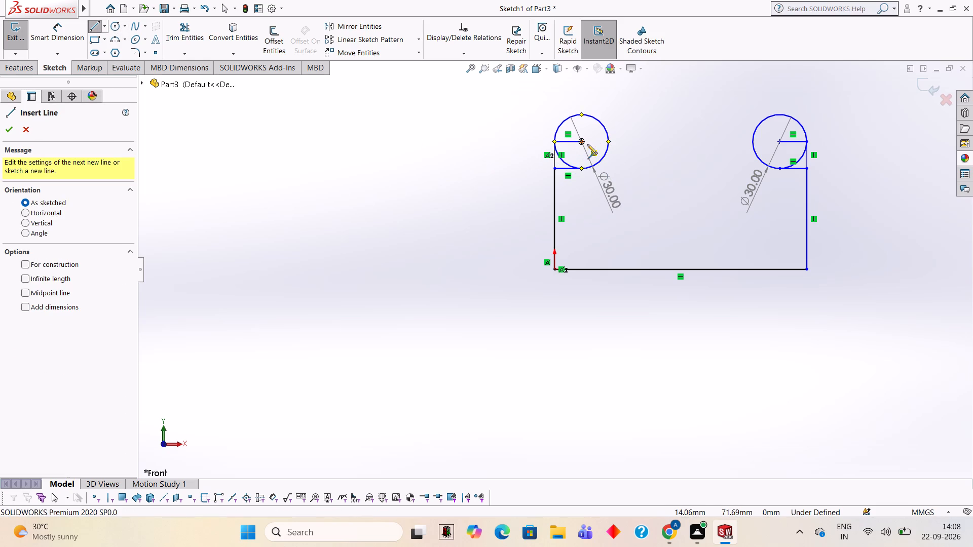
left_click(779, 141)
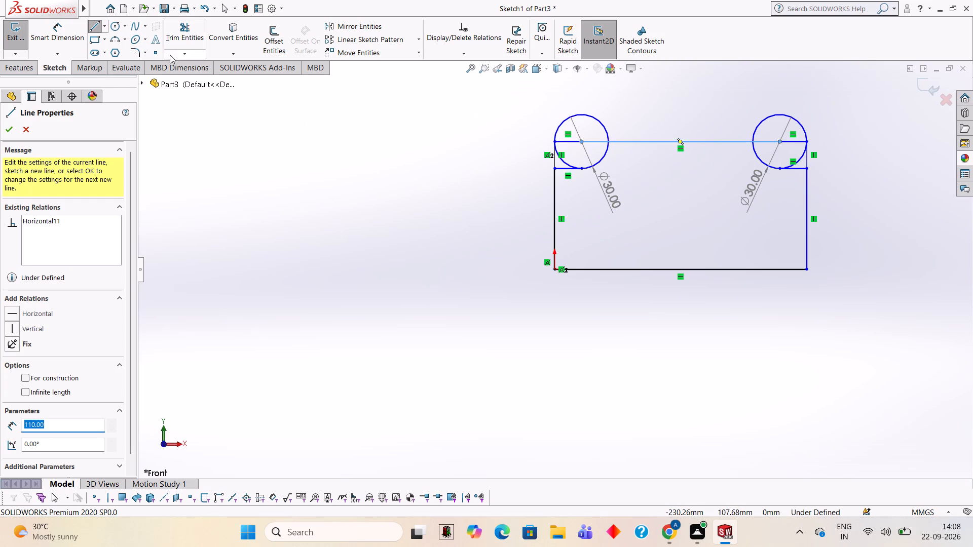
Trim the left circle to its lower inner quarter arc, removing the 15 mm lines above the corner and the line connecting the circles.
left_click(193, 36)
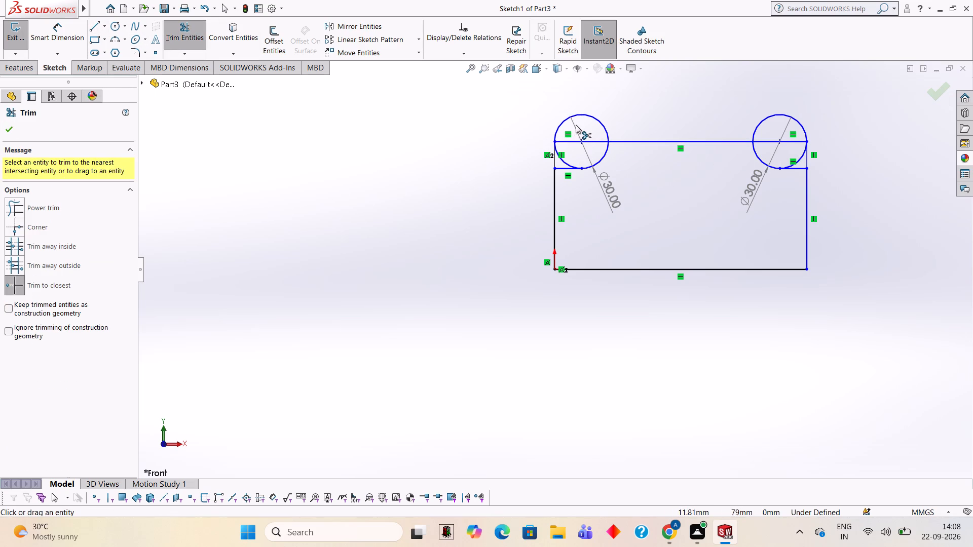
left_click(576, 115)
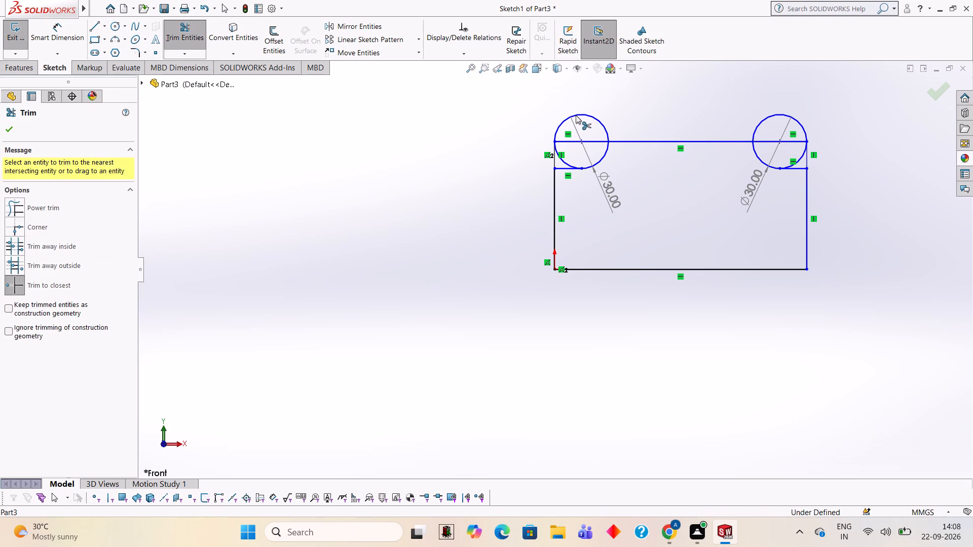
left_click(564, 159)
left_click(553, 148)
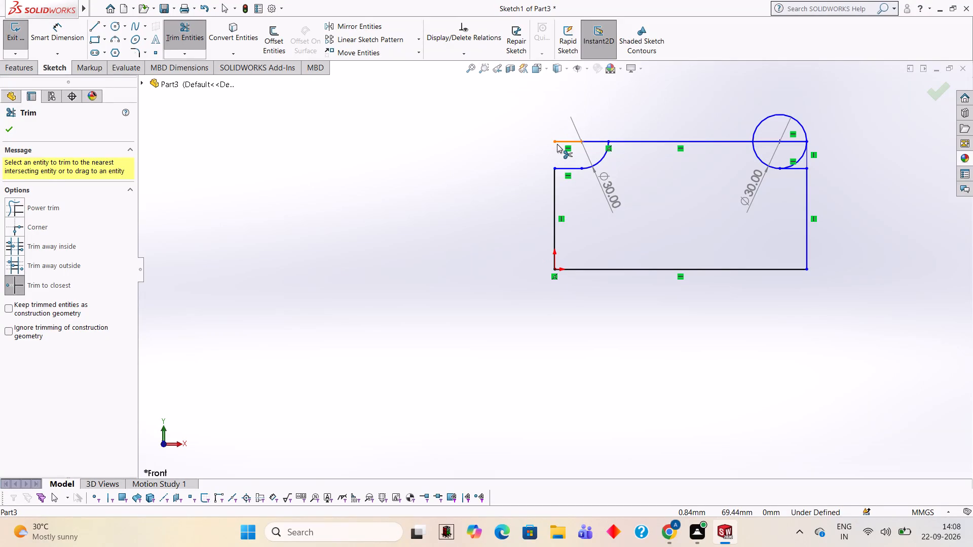
left_click(557, 144)
left_click(596, 142)
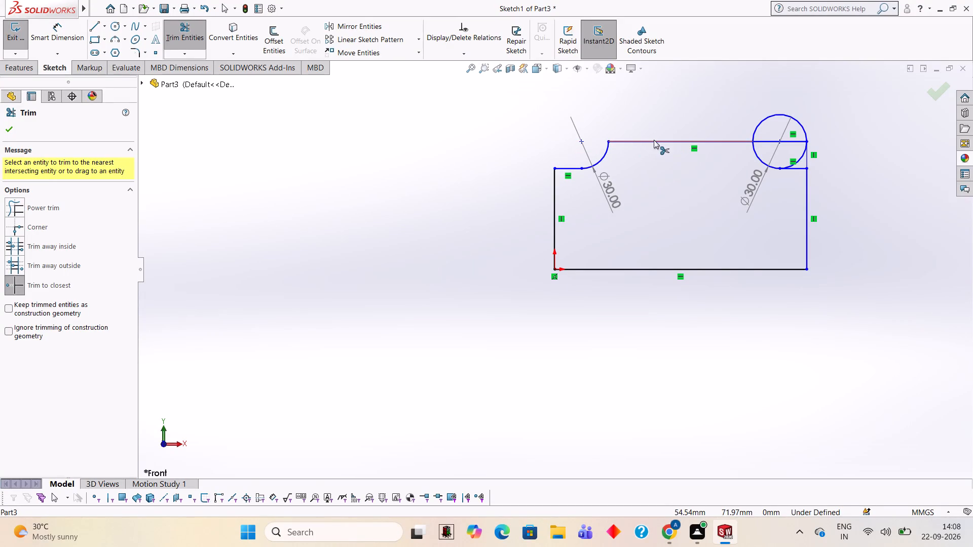
left_click(654, 140)
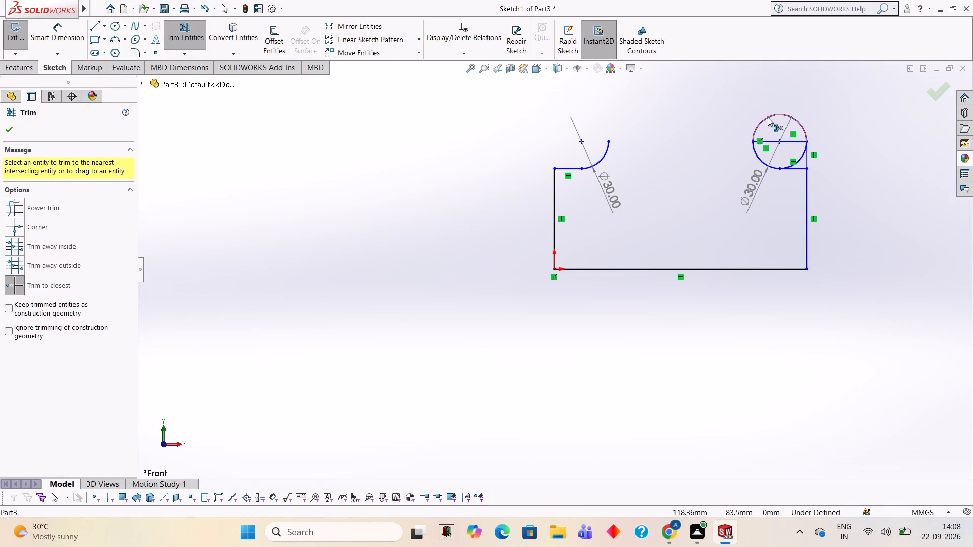
Trim the right circle to its lower inner quarter arc, removing the horizontal lines inside it and the vertical line above the corner.
left_click(768, 117)
left_click(768, 141)
left_click(791, 141)
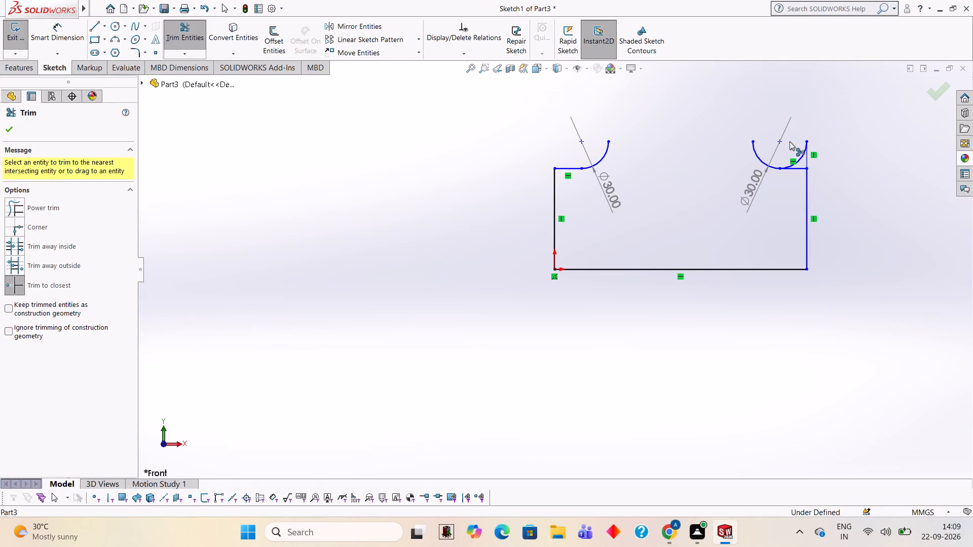
left_click(801, 157)
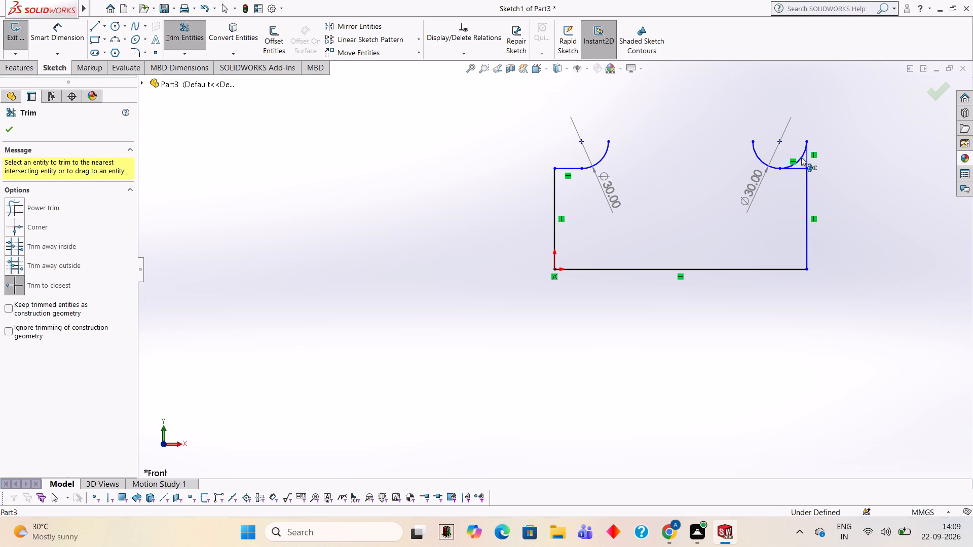
left_click(809, 157)
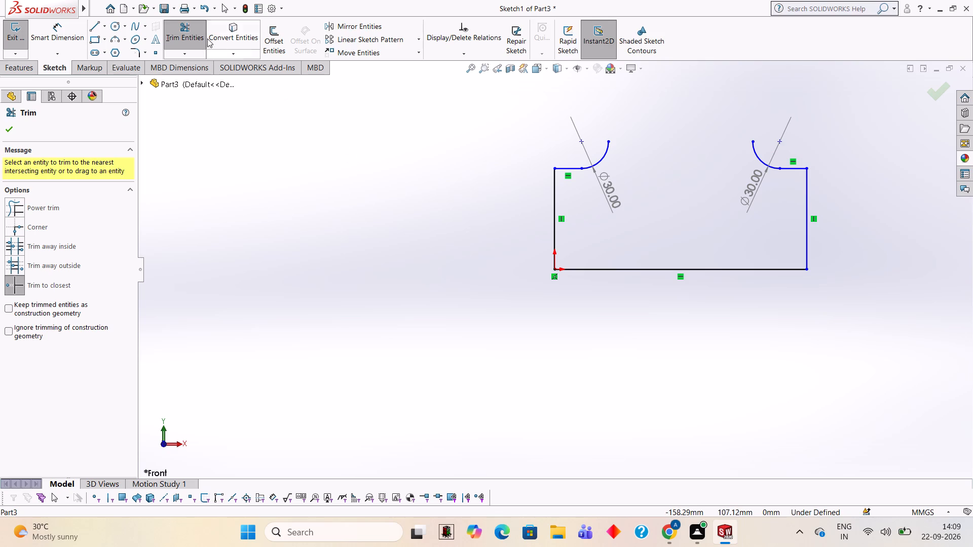
Turn off the Add dimensions and Diameter dimensions options for new circles.
left_click(115, 25)
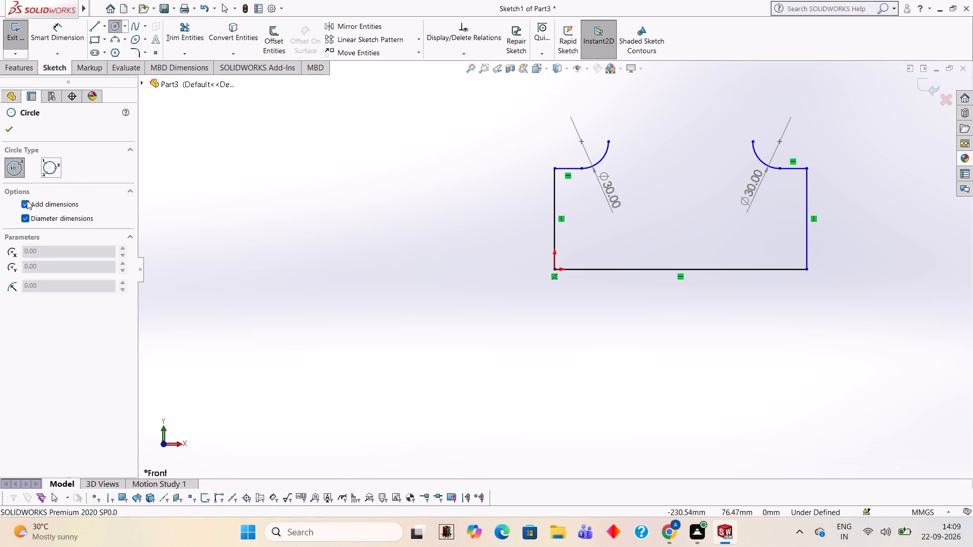
left_click(24, 203)
left_click(27, 216)
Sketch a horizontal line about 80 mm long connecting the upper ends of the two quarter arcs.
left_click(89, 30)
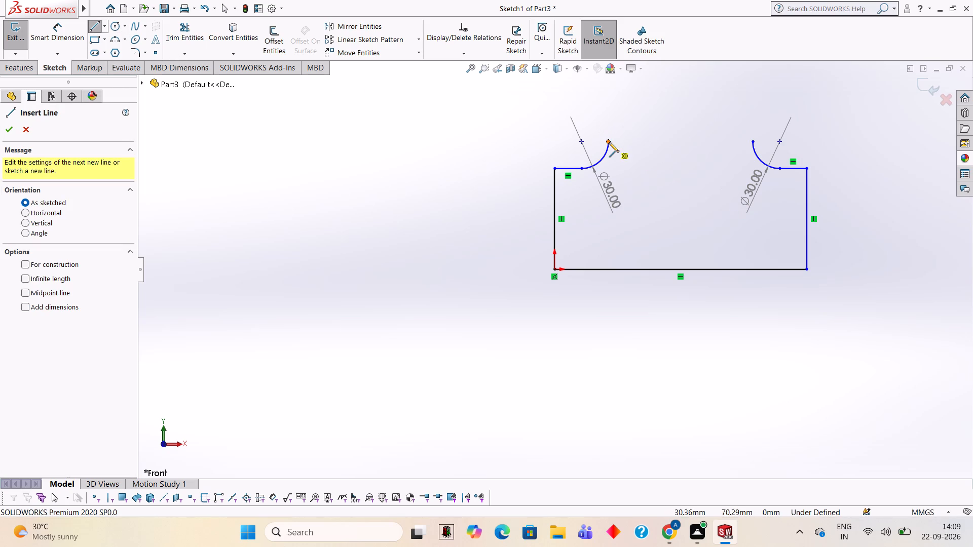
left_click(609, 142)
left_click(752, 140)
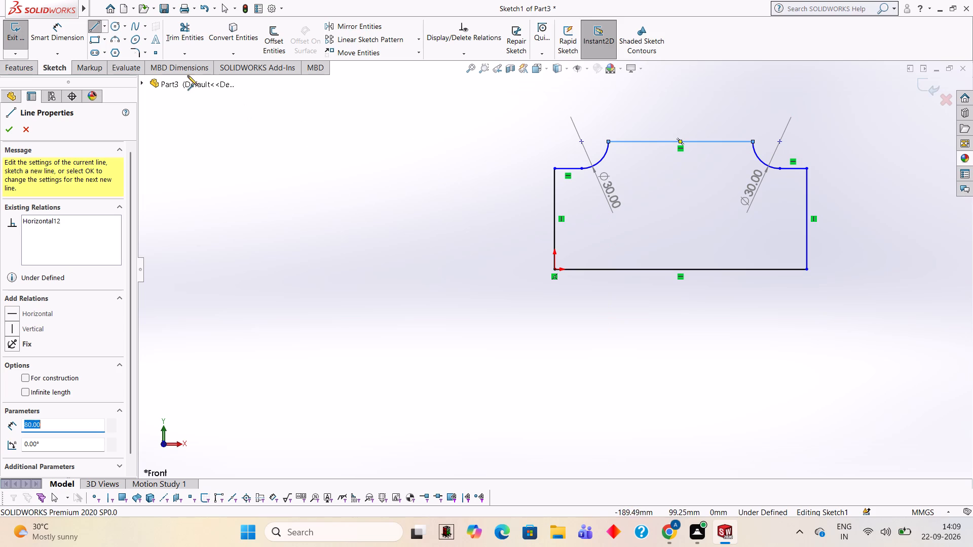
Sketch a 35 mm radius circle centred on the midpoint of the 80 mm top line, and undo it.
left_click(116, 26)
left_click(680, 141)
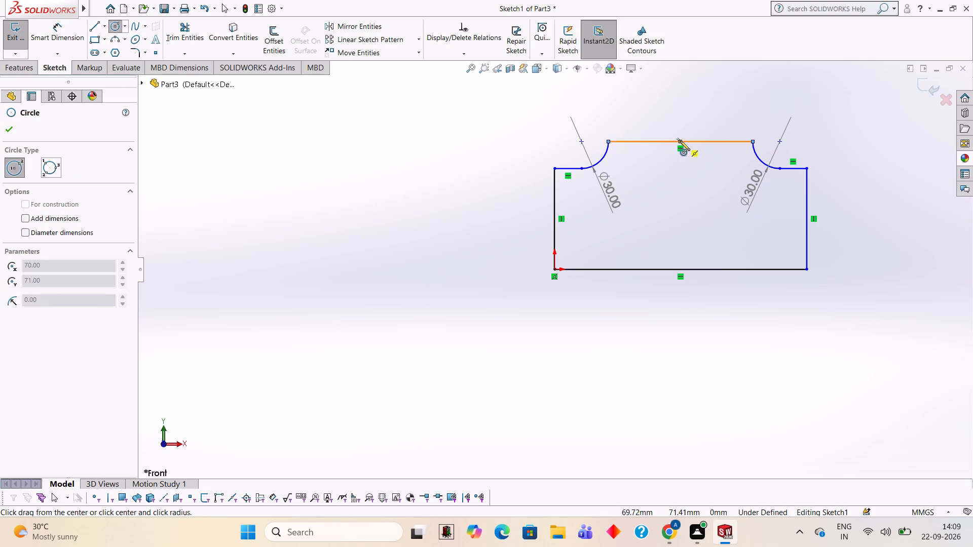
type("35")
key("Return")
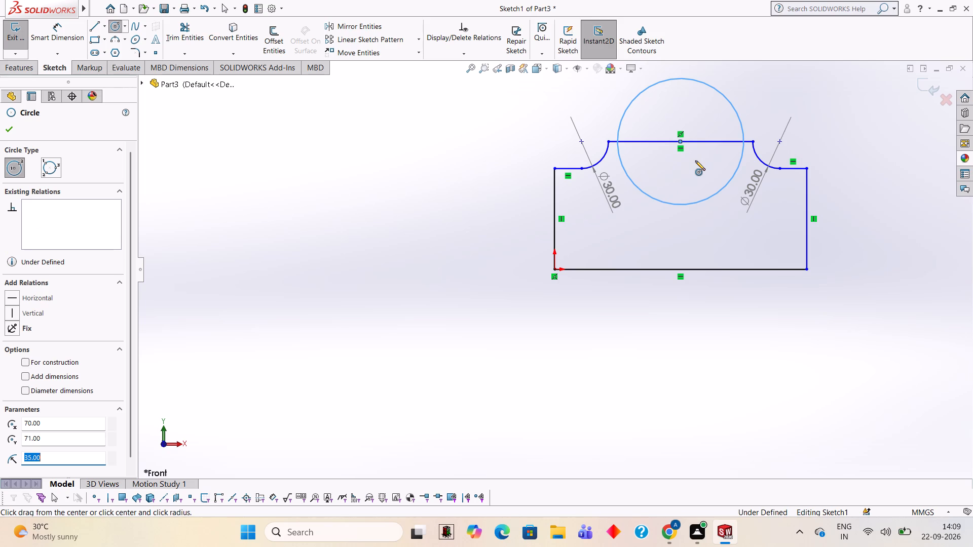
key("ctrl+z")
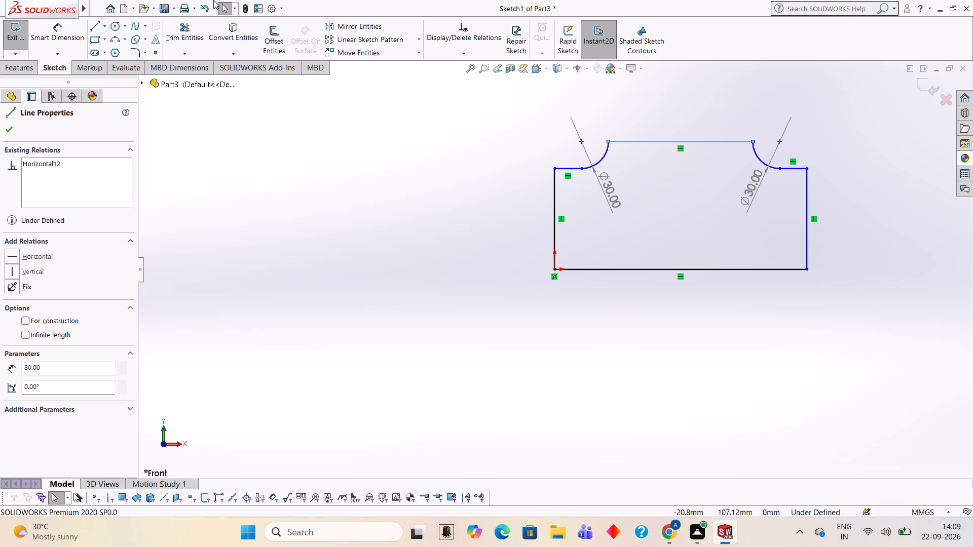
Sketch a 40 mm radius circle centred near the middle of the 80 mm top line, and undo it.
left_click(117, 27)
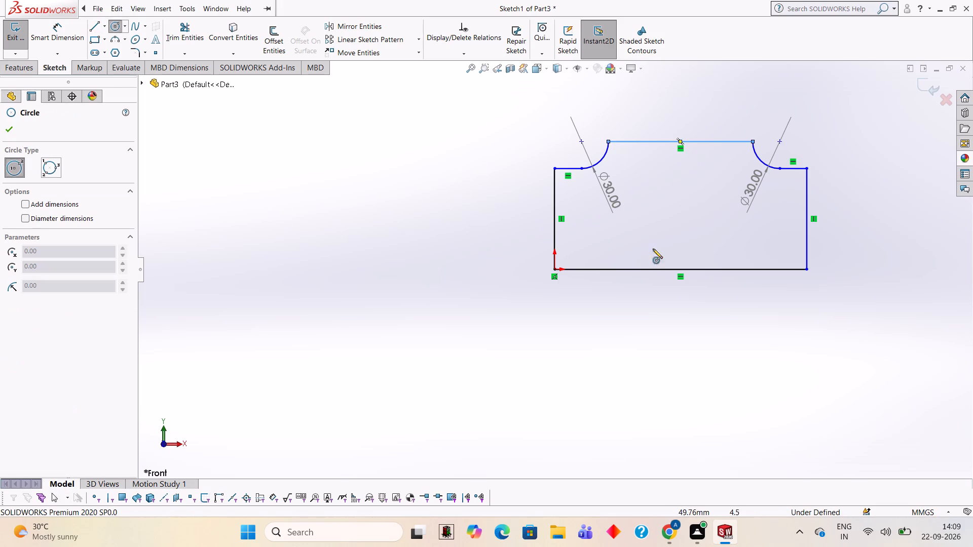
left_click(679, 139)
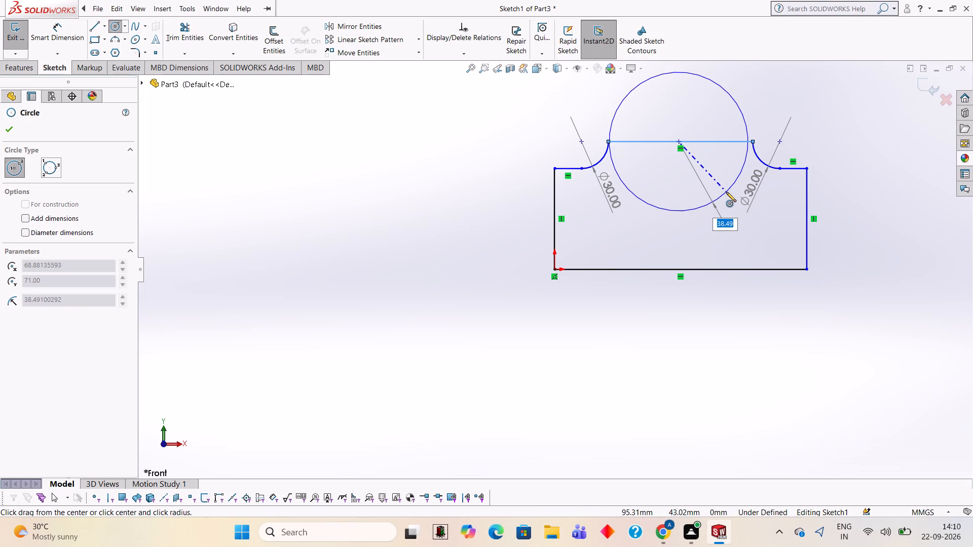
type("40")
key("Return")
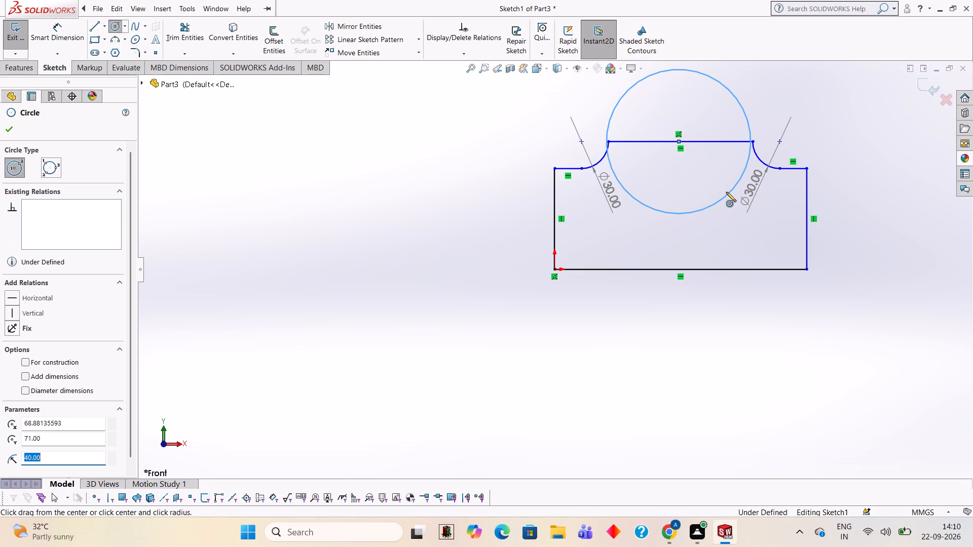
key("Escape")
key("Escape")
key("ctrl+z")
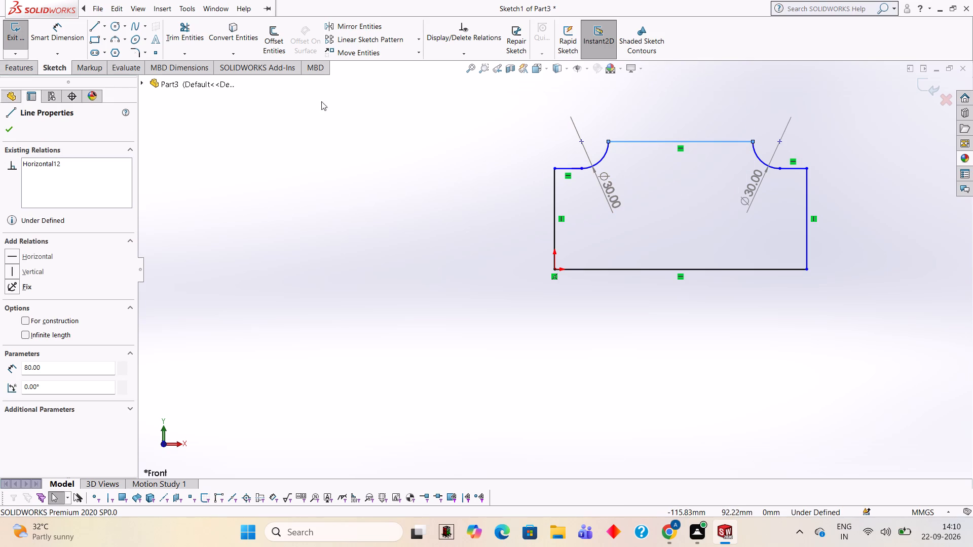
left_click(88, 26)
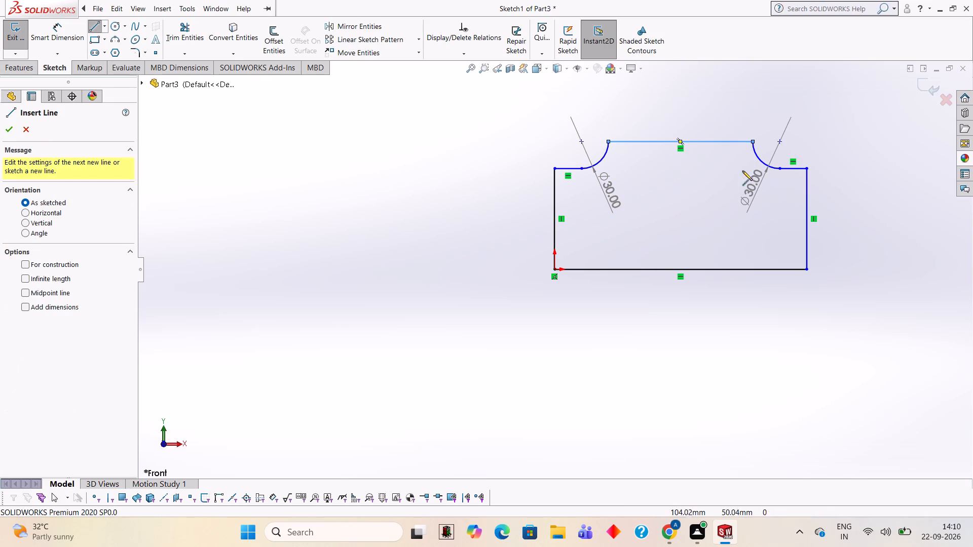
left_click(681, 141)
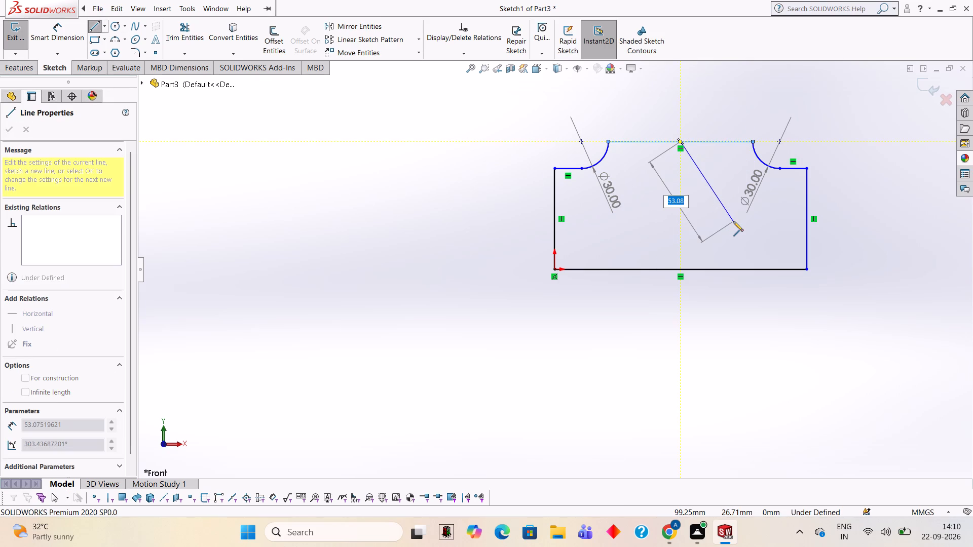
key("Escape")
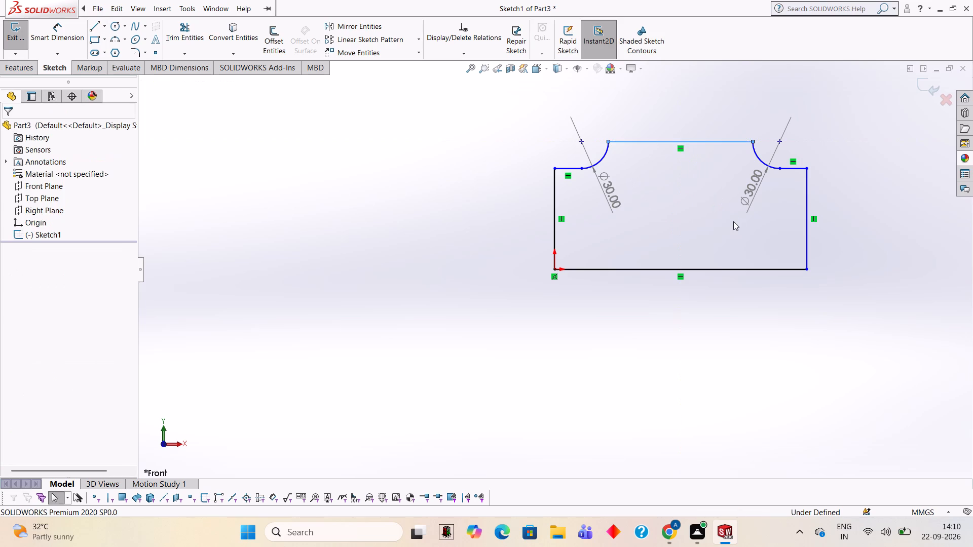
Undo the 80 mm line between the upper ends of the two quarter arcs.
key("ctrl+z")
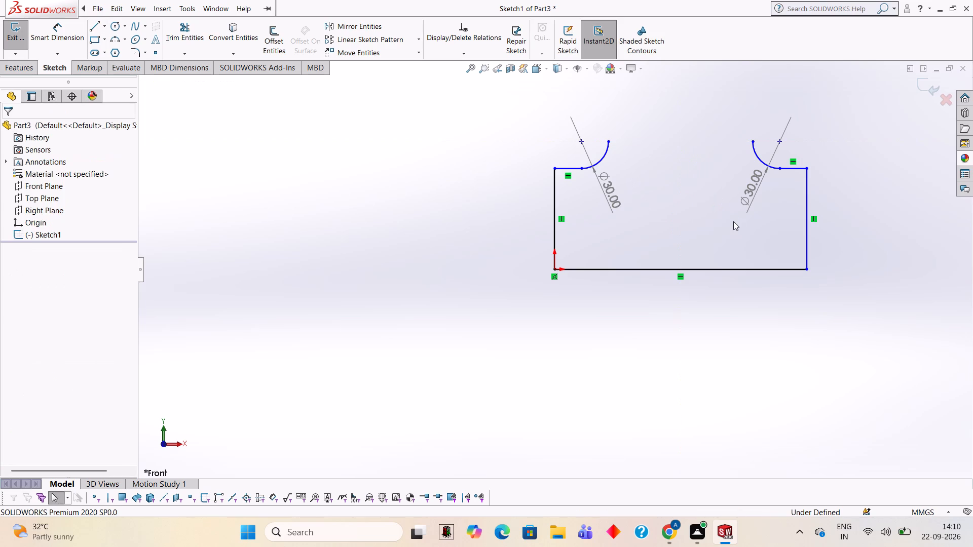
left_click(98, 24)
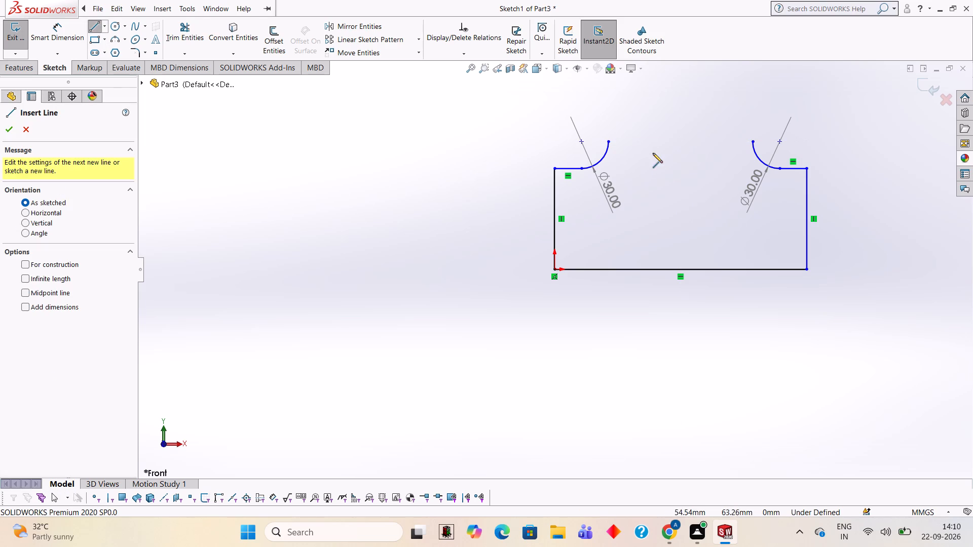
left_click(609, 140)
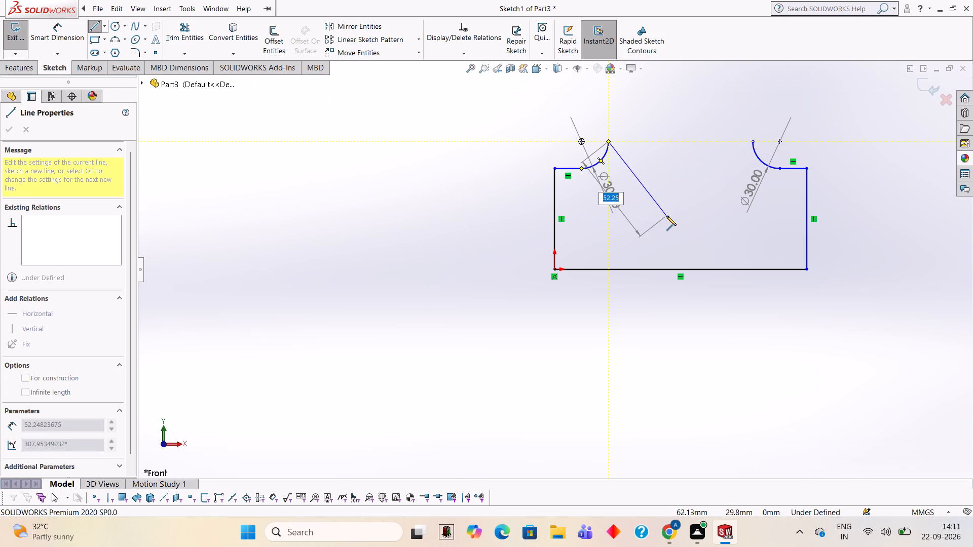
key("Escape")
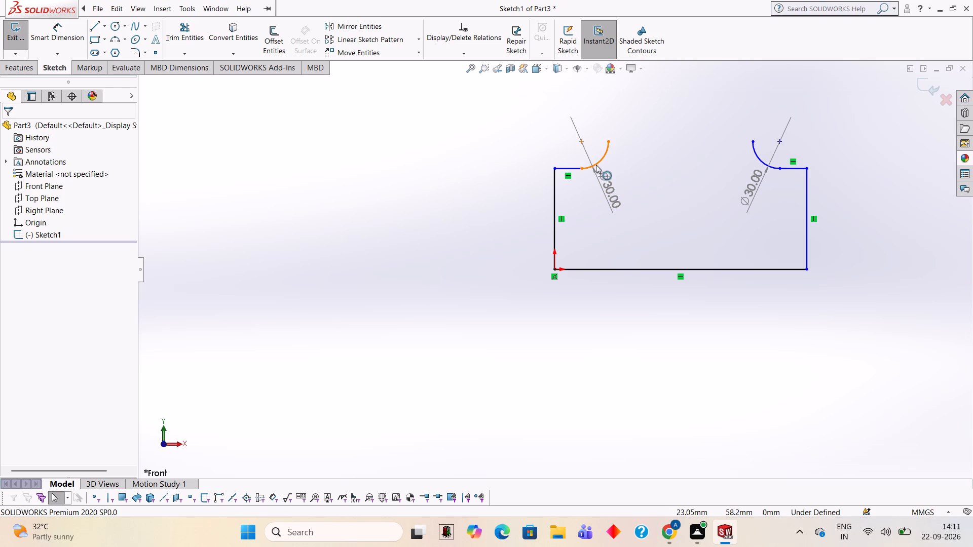
Delete the left quarter arc and trim away the right quarter arc and both 15 mm horizontal lines, leaving only the base and sides.
left_click(600, 162)
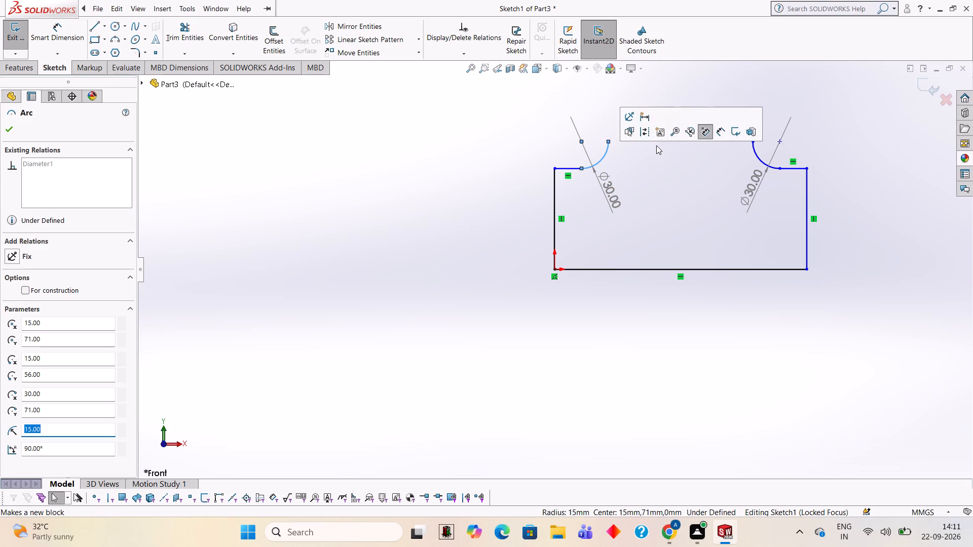
key("Delete")
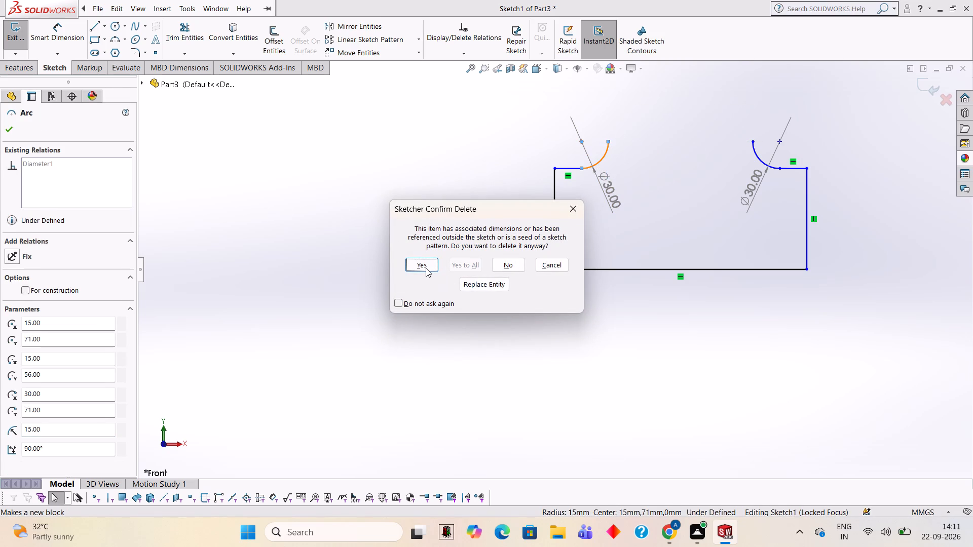
left_click(426, 268)
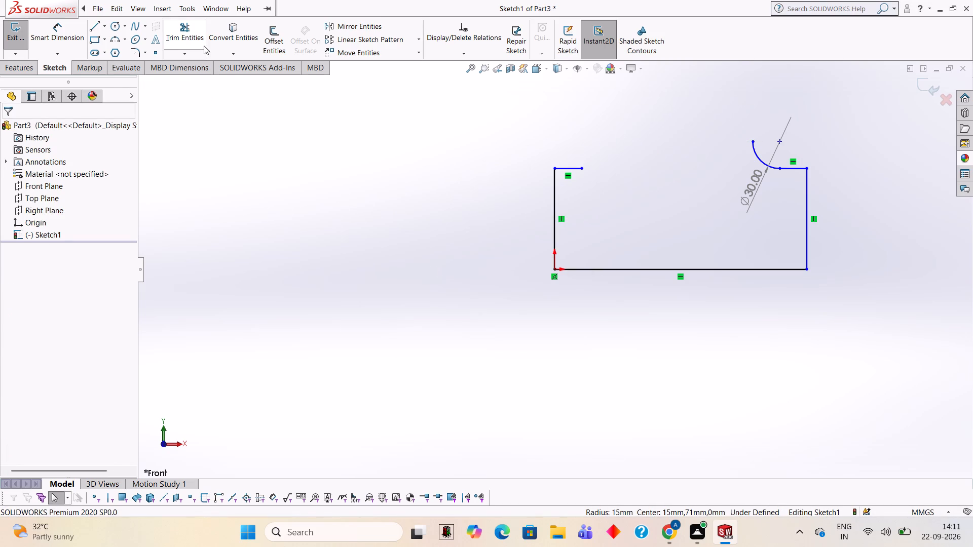
left_click(196, 37)
left_click_drag(586, 147, 588, 160)
left_click(576, 167)
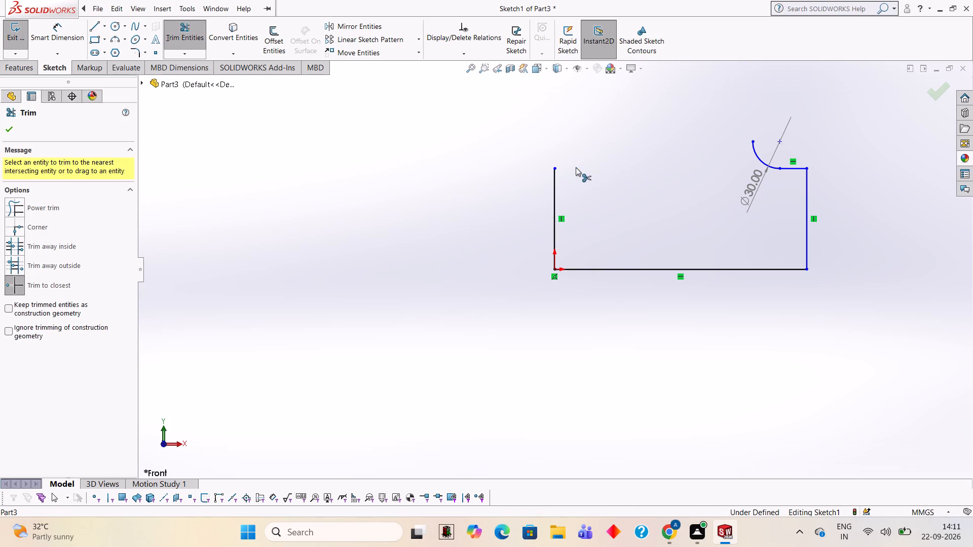
left_click(758, 155)
left_click(798, 167)
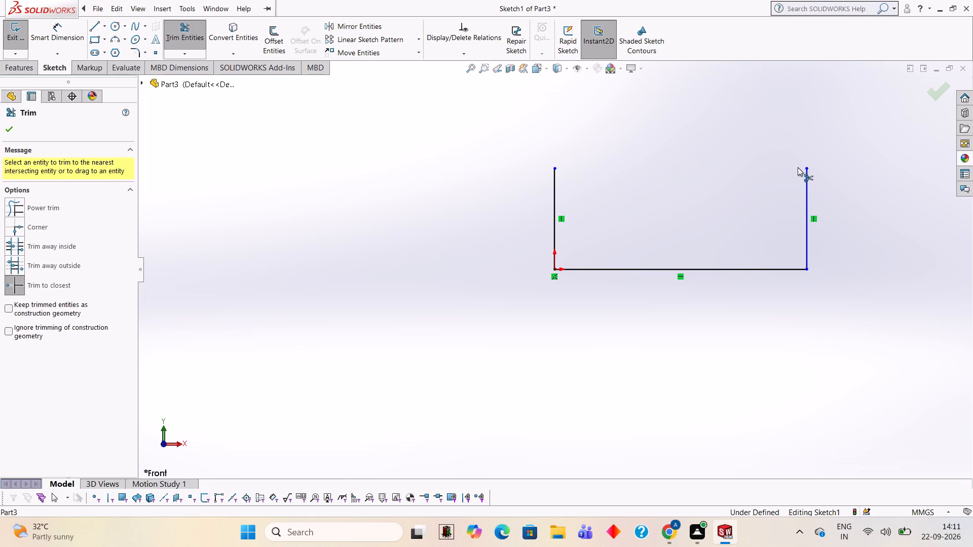
left_click(377, 129)
Add a horizontal length dimension to the base line, placed below the profile.
left_click(51, 30)
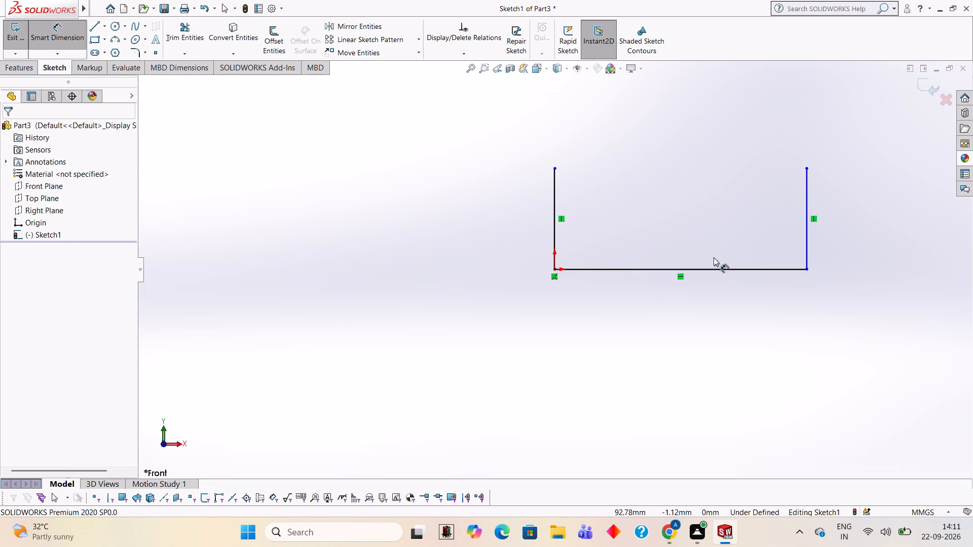
left_click(712, 267)
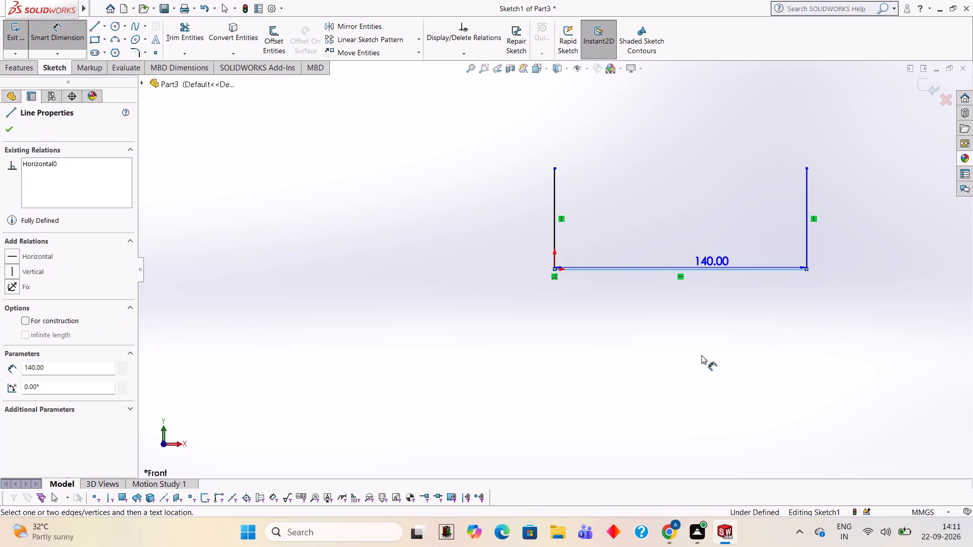
left_click(701, 355)
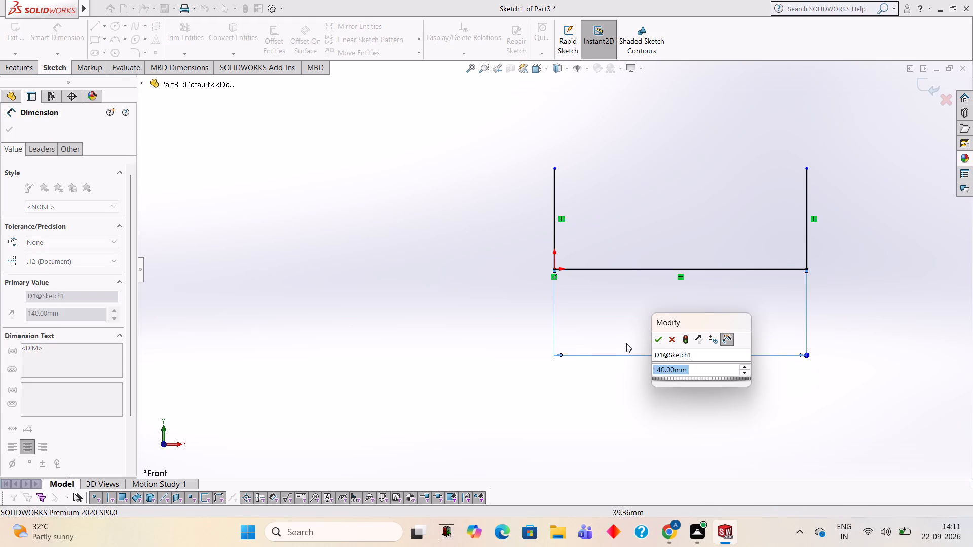
left_click(652, 343)
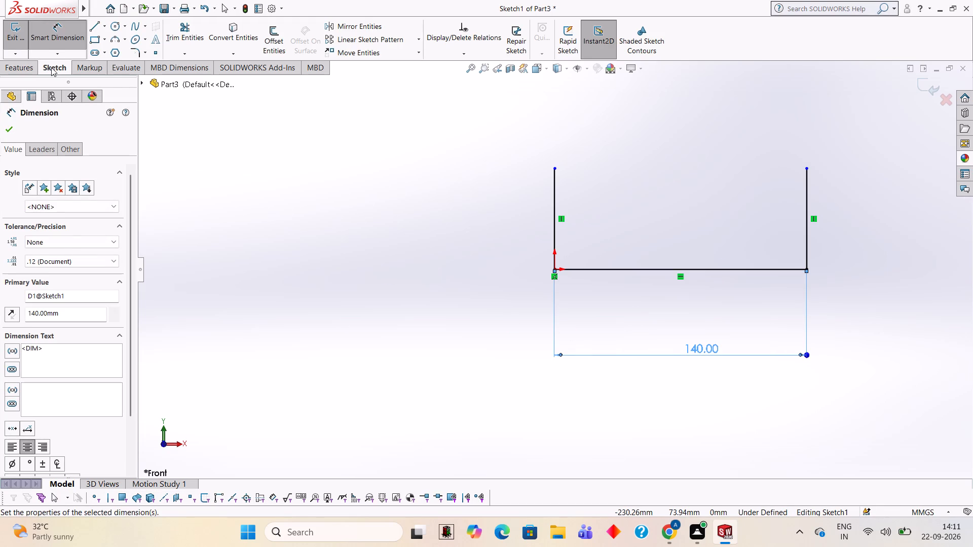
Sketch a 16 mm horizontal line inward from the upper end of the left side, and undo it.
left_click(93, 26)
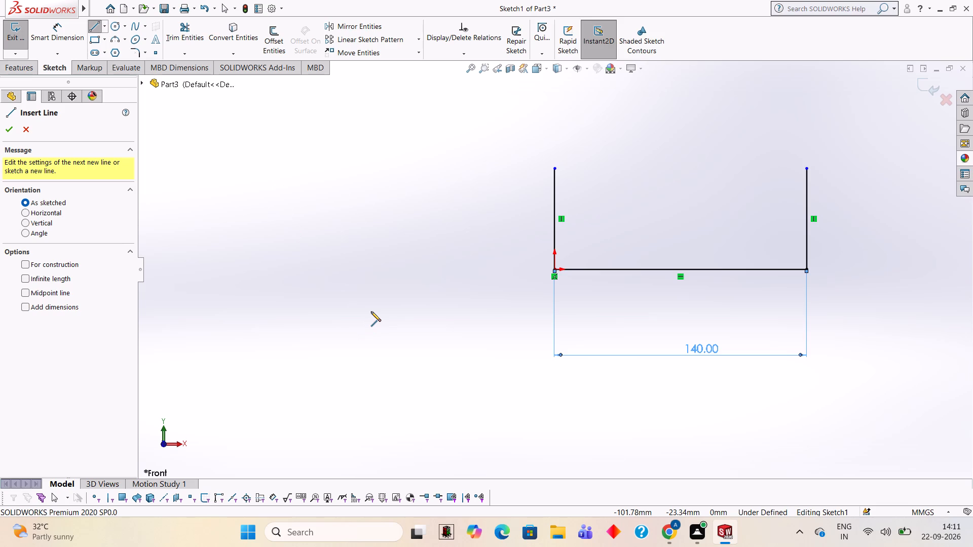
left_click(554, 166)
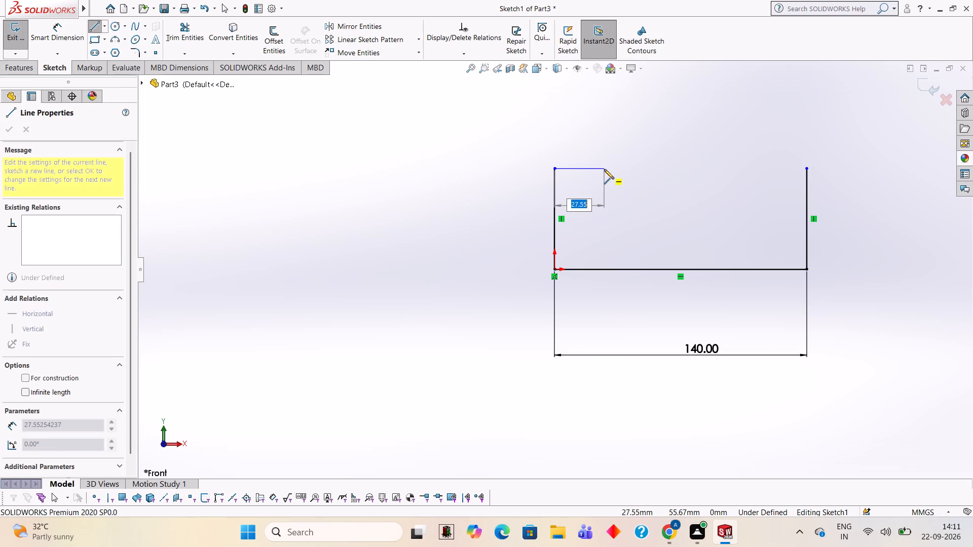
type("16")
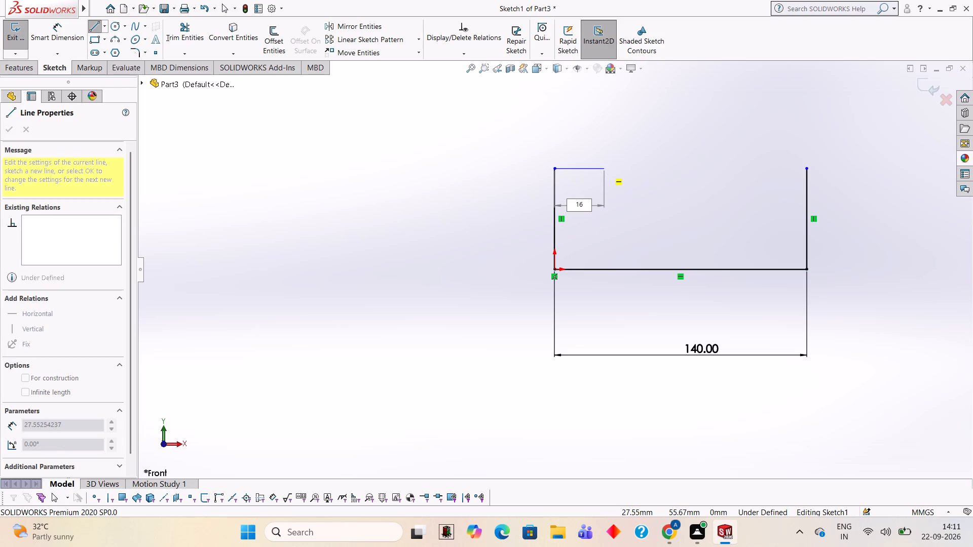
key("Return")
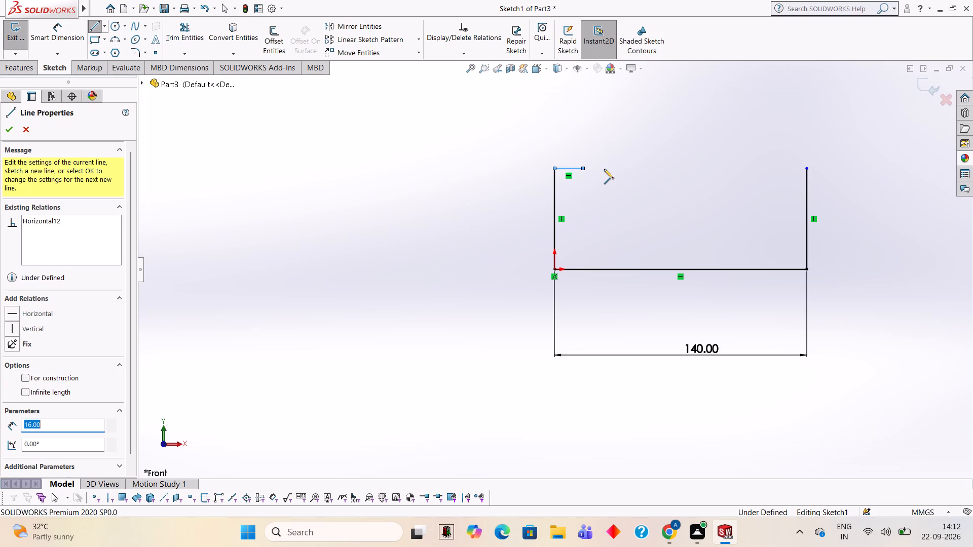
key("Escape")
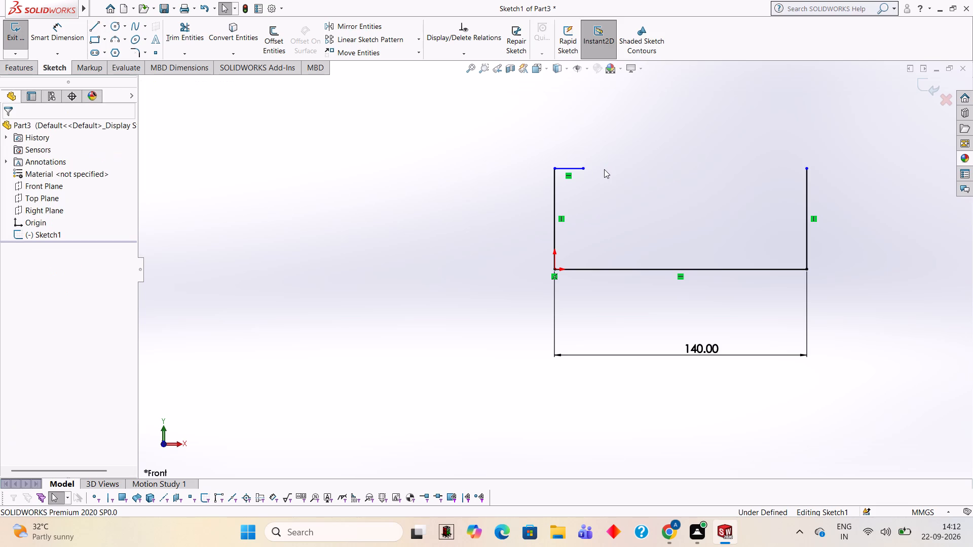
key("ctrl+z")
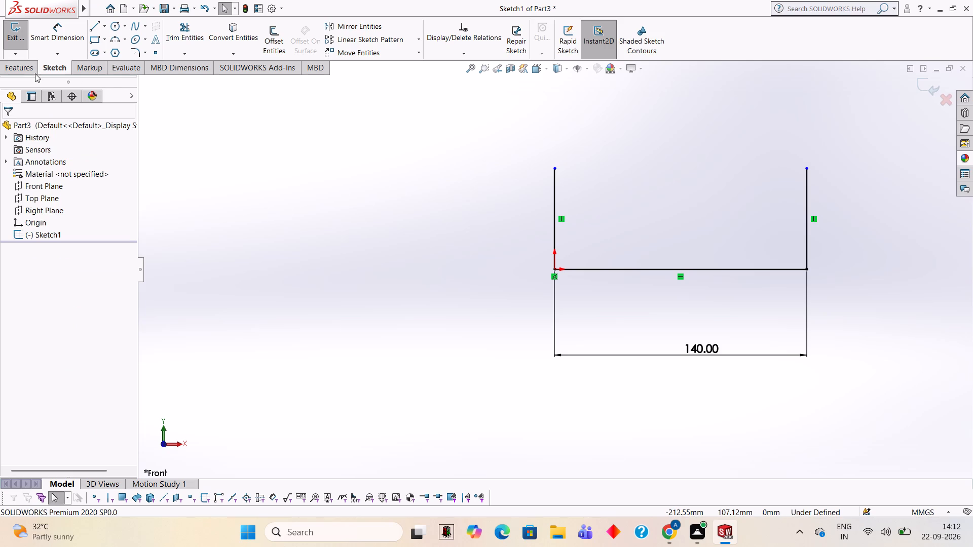
Sketch a 15 mm horizontal line inward from the upper end of the left side.
left_click(94, 28)
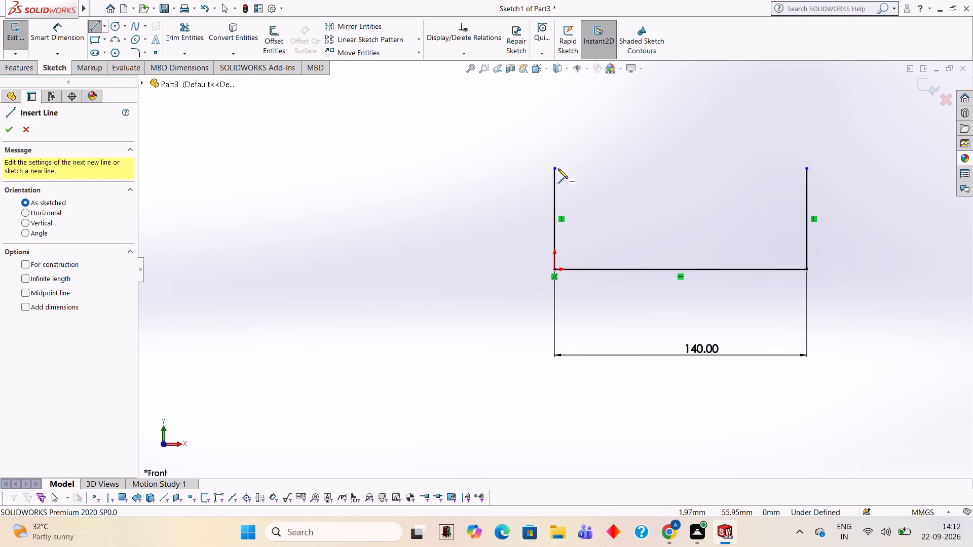
left_click(555, 169)
type("15")
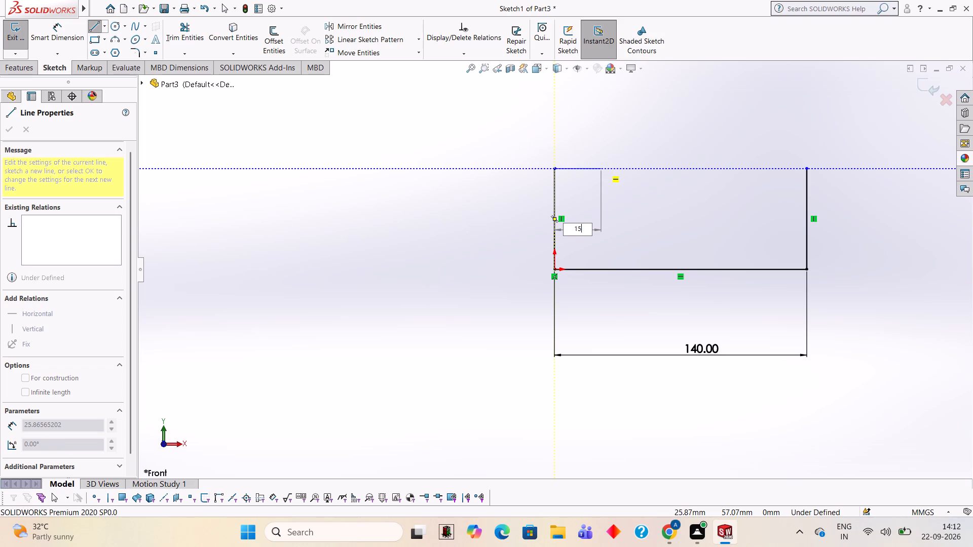
key("Return")
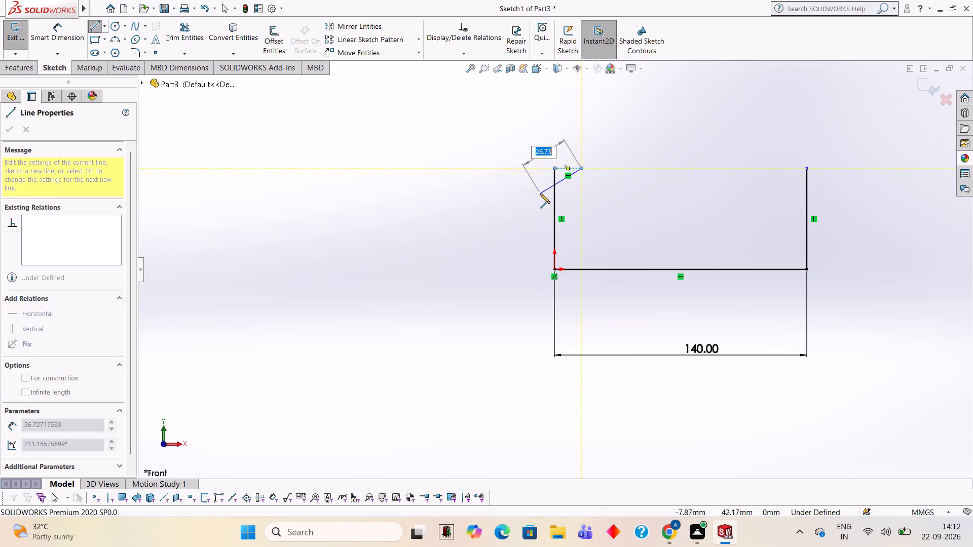
key("Escape")
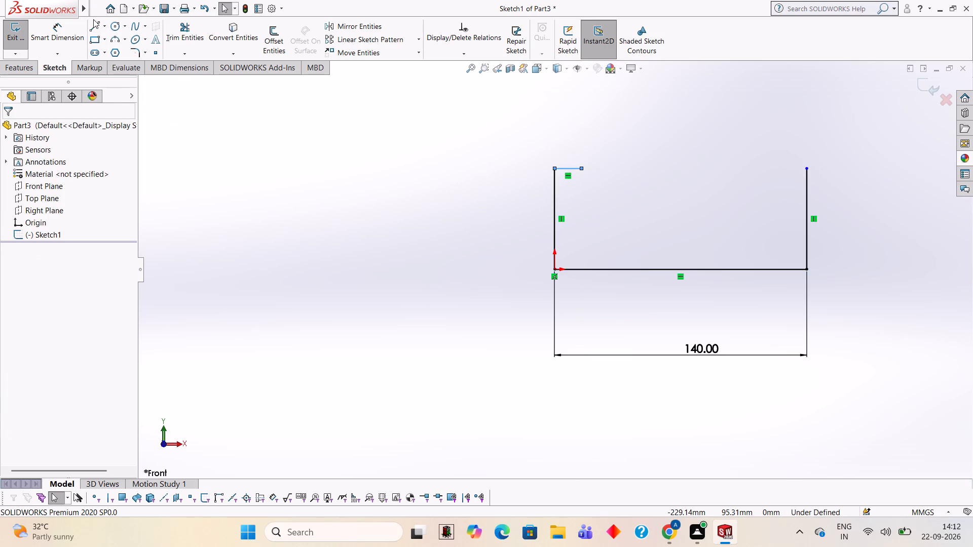
Sketch a 15 mm vertical line up from the left side's upper end, continuing with a 15 mm horizontal line inward.
left_click(93, 29)
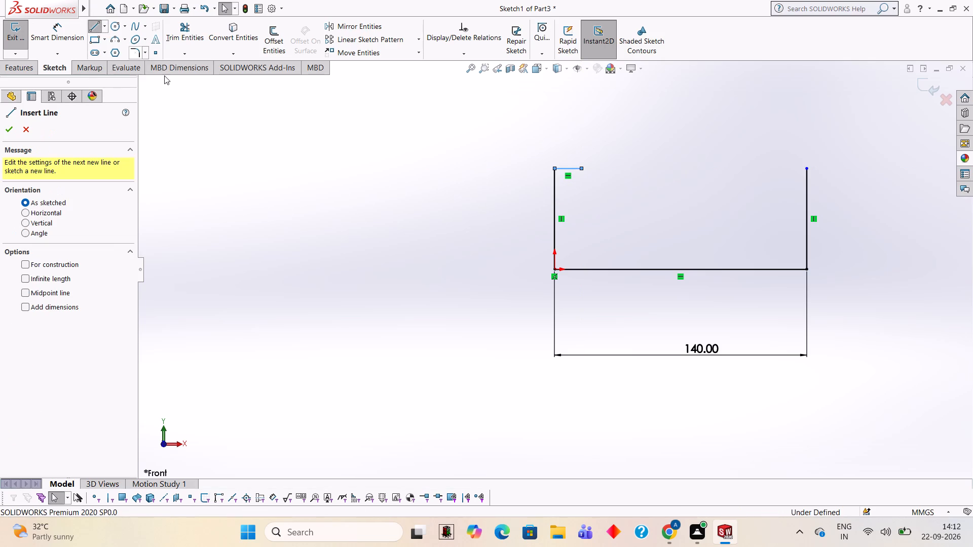
left_click(553, 167)
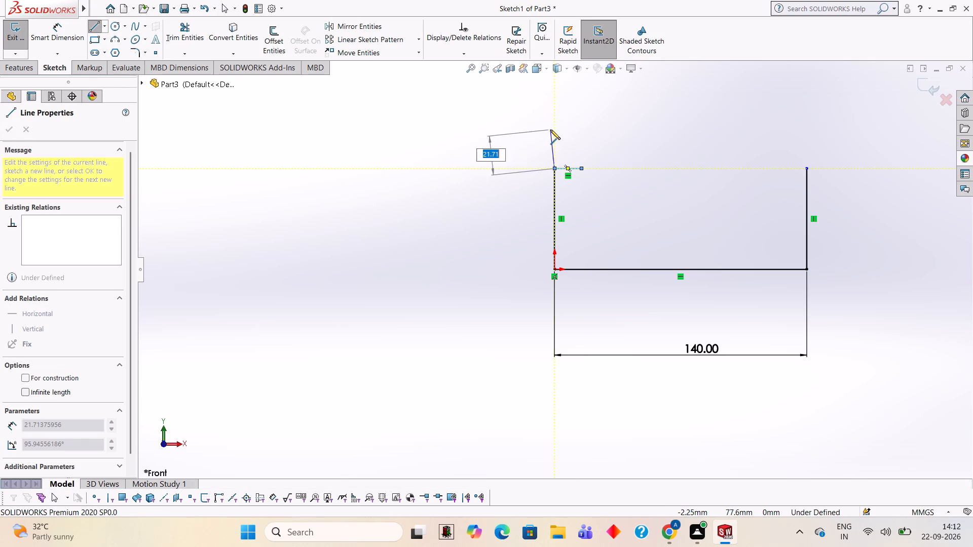
type("15")
key("Return")
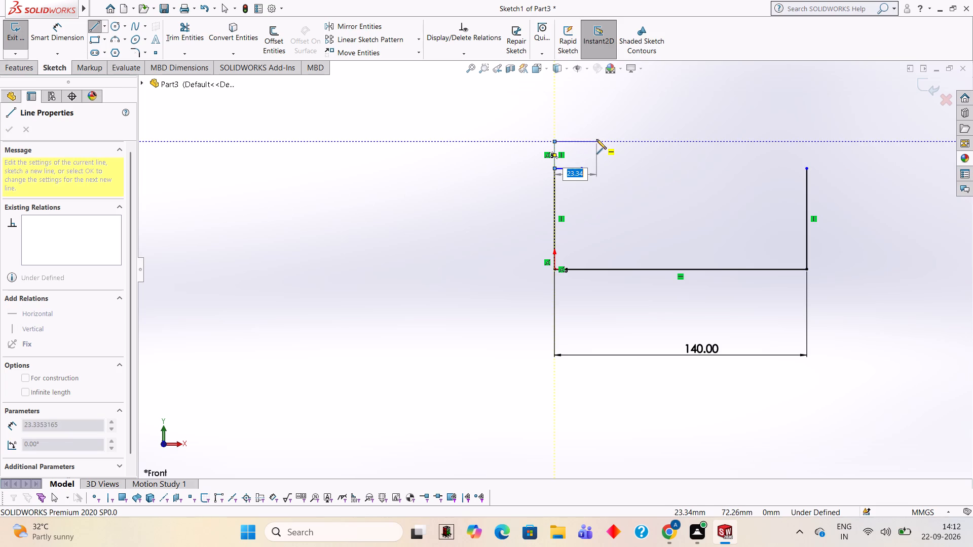
type("15")
key("Return")
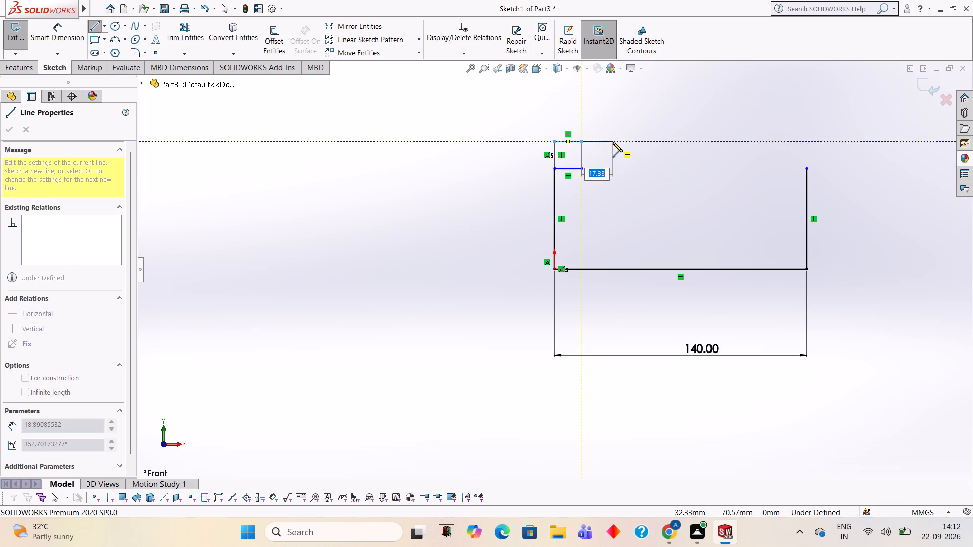
key("Escape")
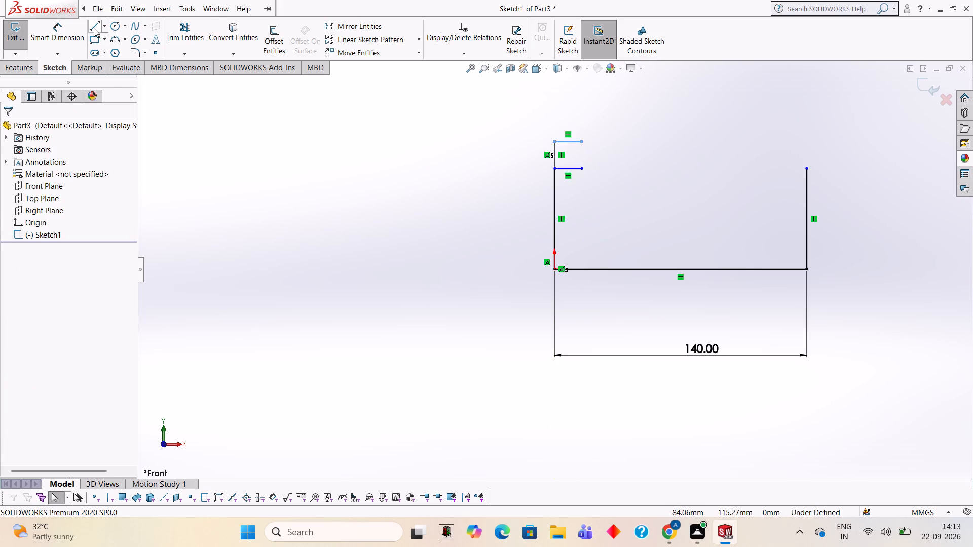
Sketch a 15 mm horizontal line inward from the right side's upper end, continuing with a 15 mm vertical line upward.
left_click(94, 28)
left_click(804, 168)
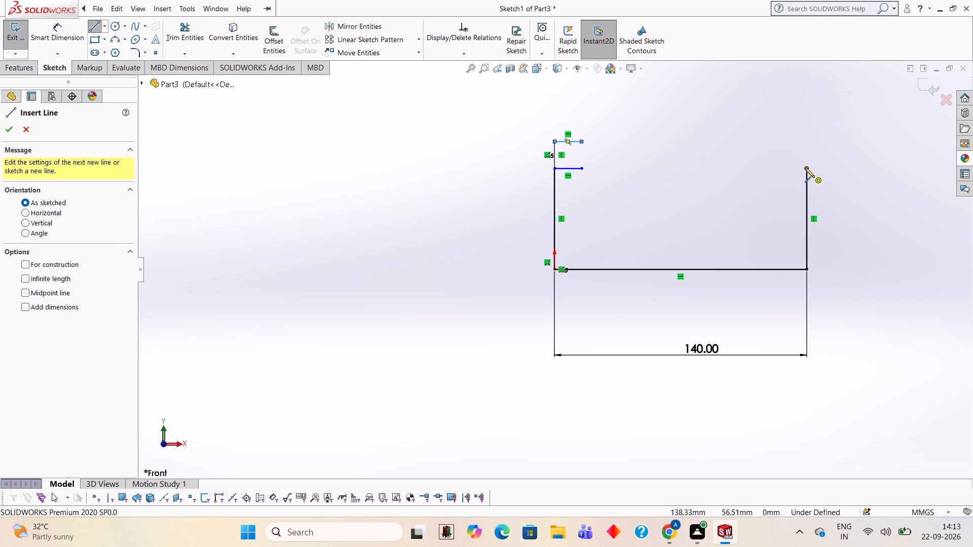
type("15")
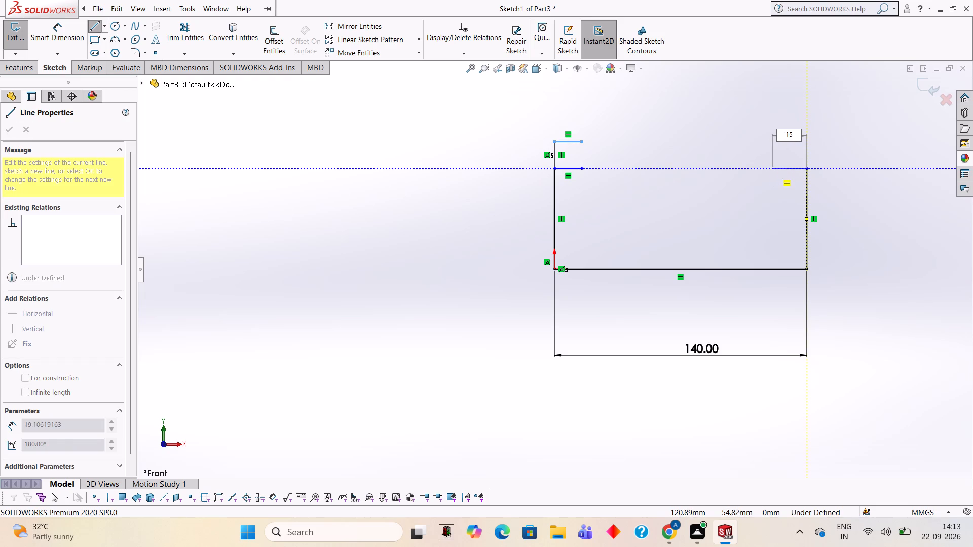
key("Return")
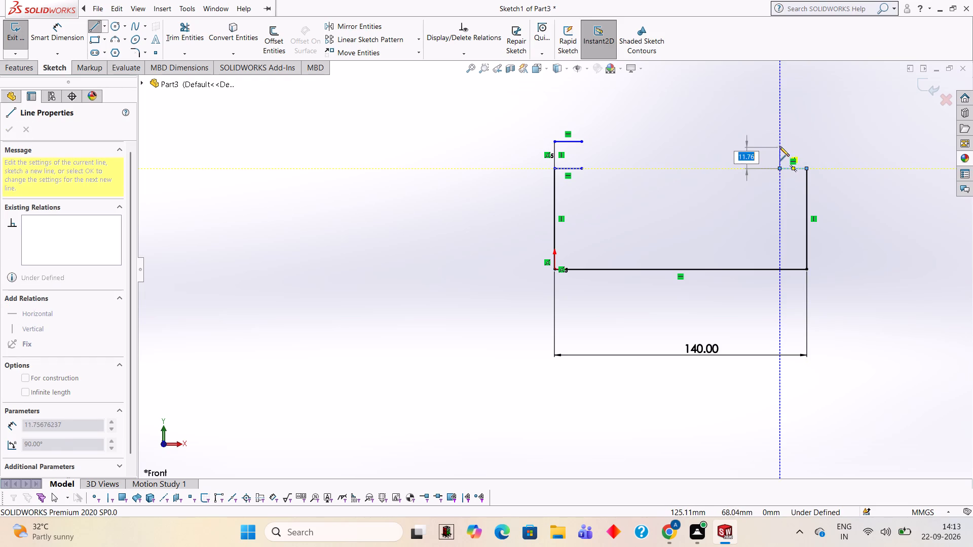
type("15")
key("Return")
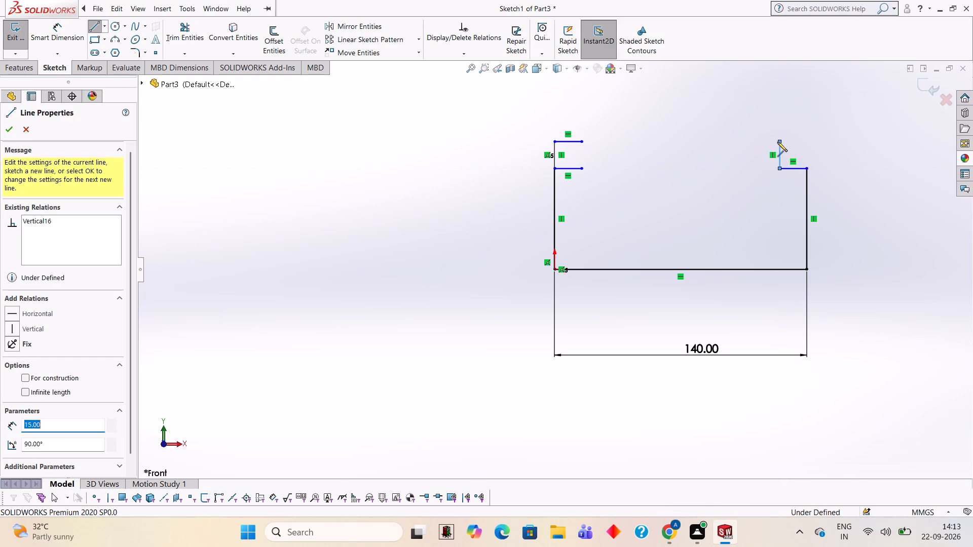
key("Escape")
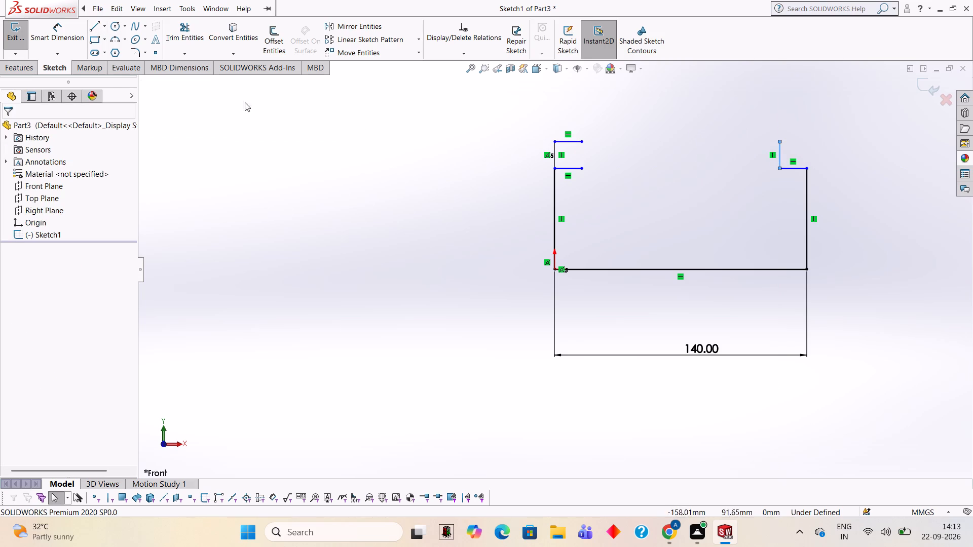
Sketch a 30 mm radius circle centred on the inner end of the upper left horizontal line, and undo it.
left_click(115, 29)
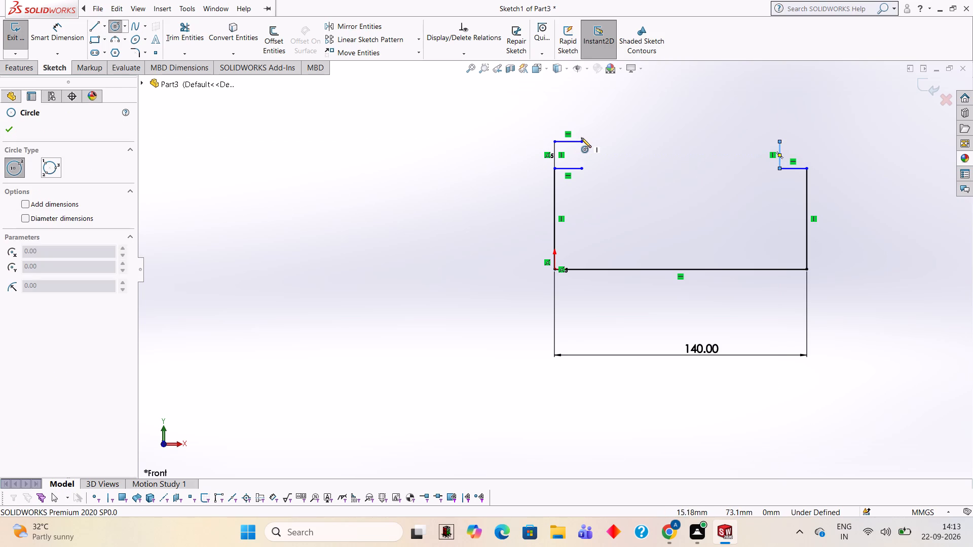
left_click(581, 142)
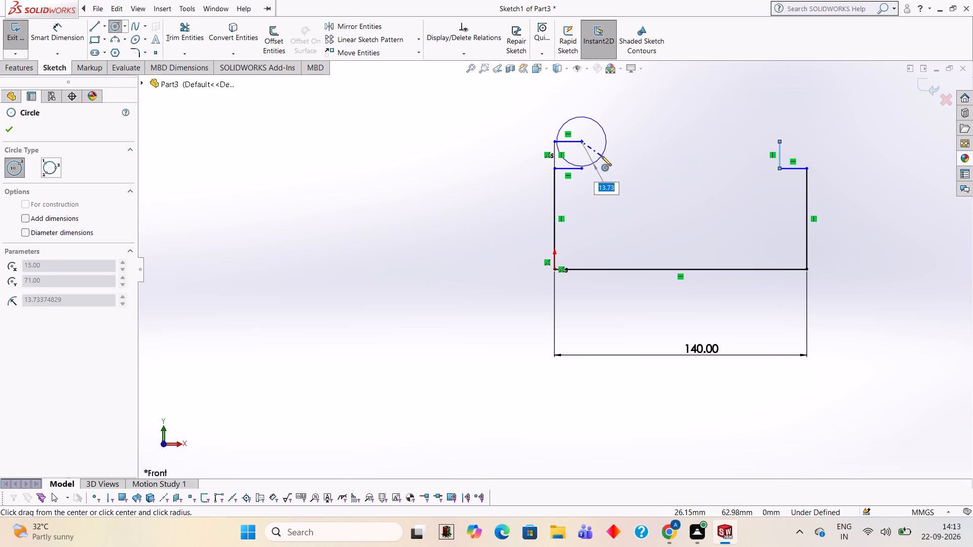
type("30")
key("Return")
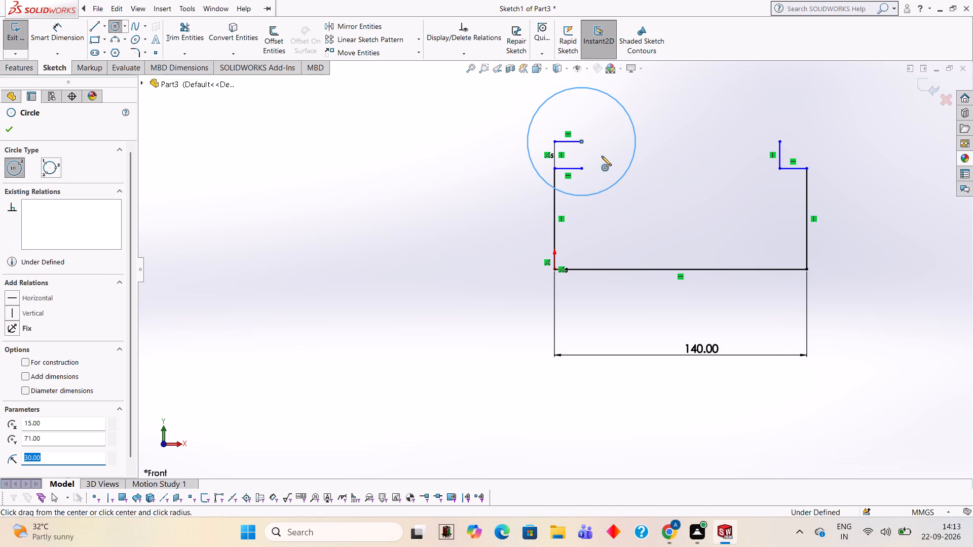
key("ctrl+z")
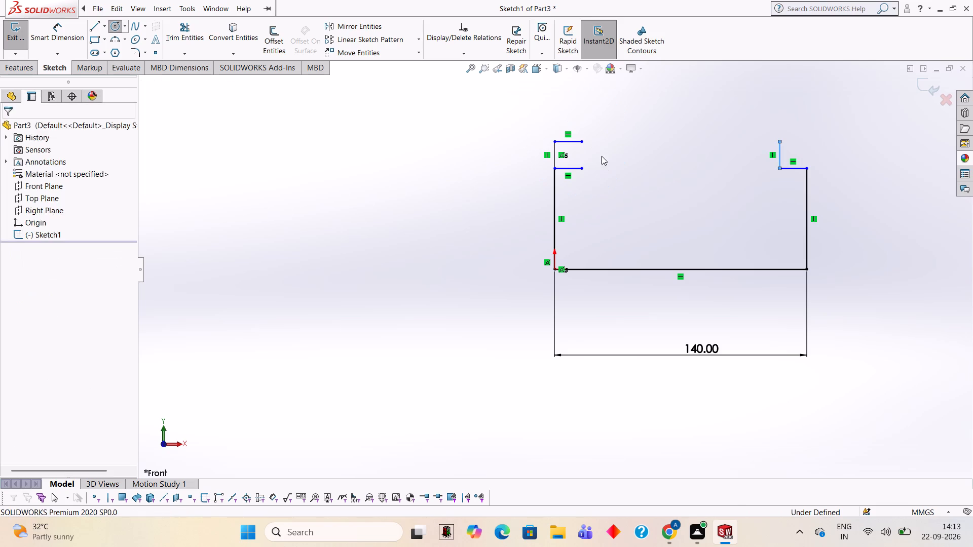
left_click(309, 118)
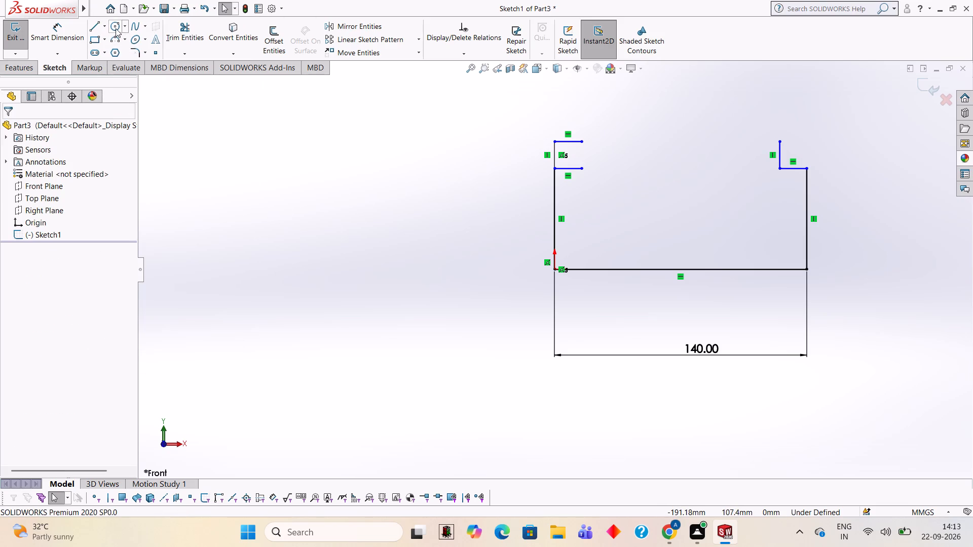
Sketch two 15 mm radius circles centred on the upper left horizontal line's inner end and the right 15 mm vertical line's top end.
left_click(116, 28)
left_click(581, 142)
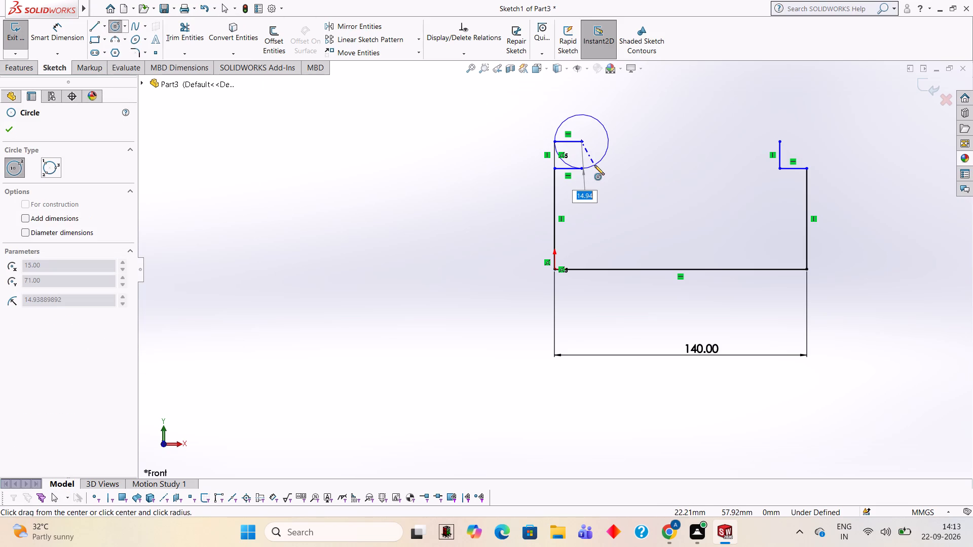
type("15")
key("Return")
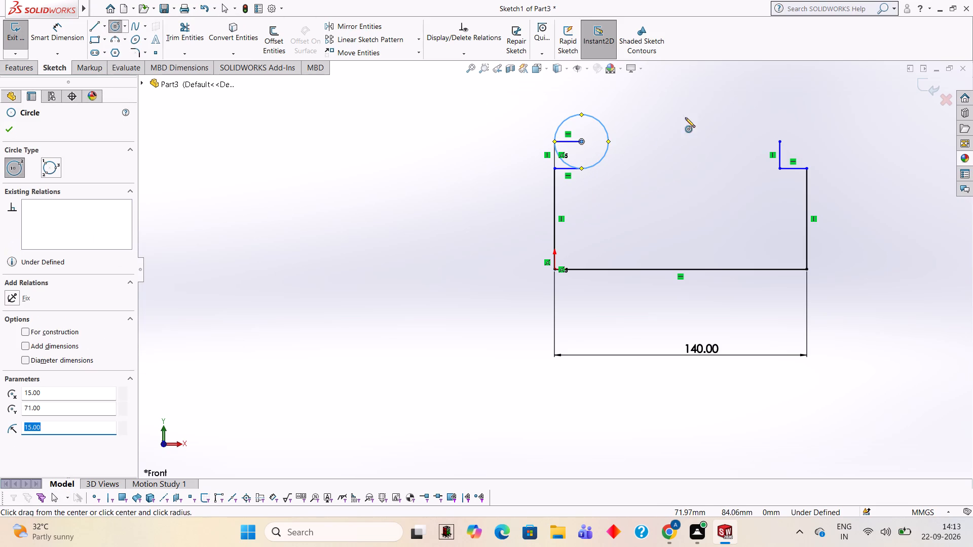
left_click(778, 140)
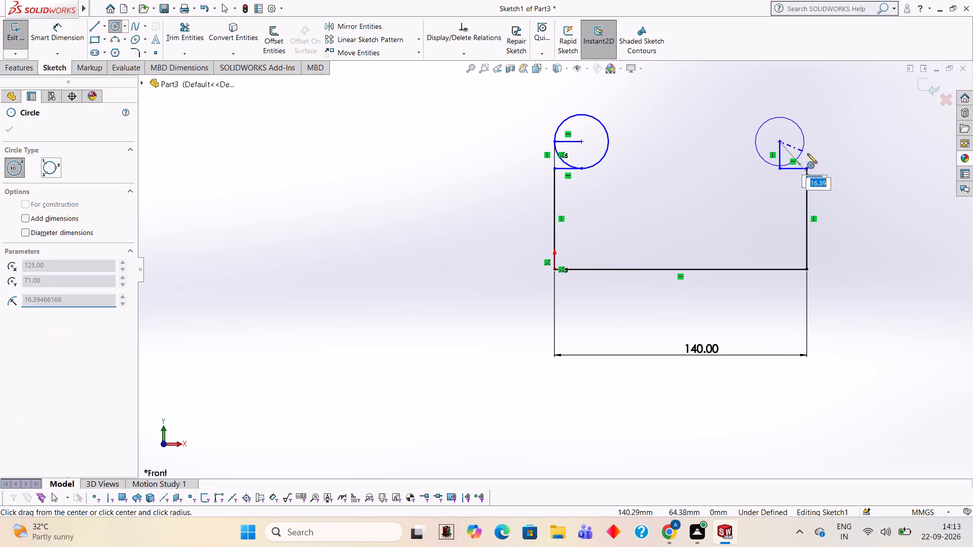
type("15")
key("Return")
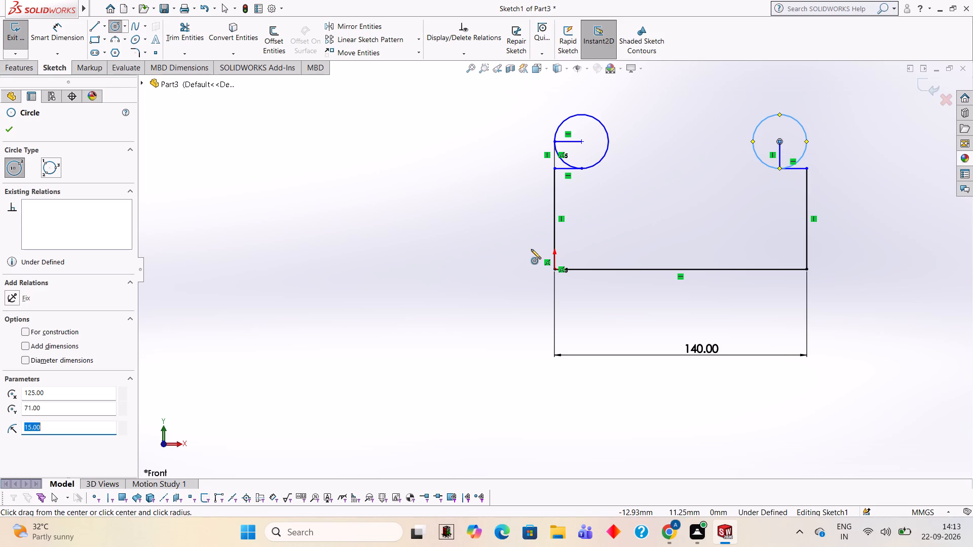
key("Escape")
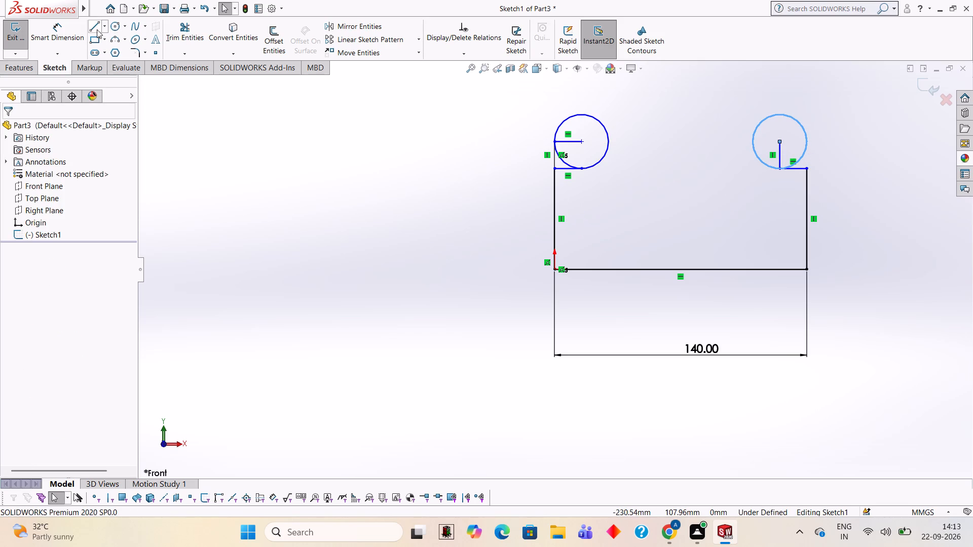
Sketch a horizontal line joining the centres of the two 15 mm radius circles.
left_click(93, 29)
left_click(578, 141)
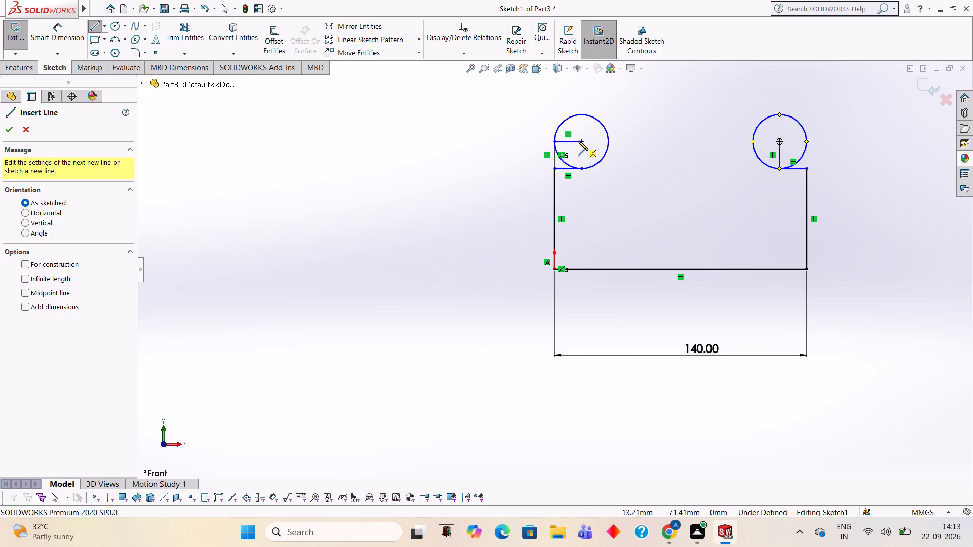
left_click(779, 139)
key("Escape")
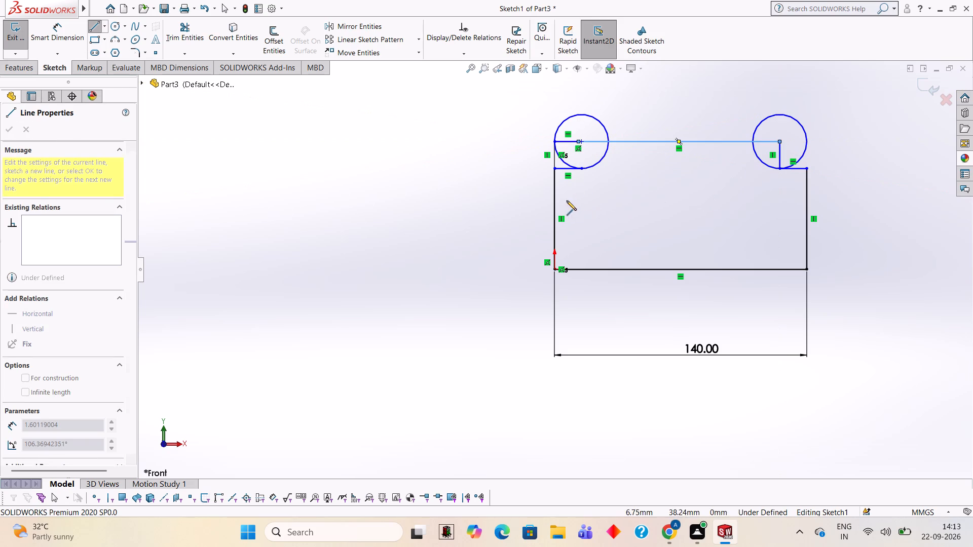
Trim the left circle to its lower inner quarter arc and remove the helper lines around it, including the span between the circles.
left_click(175, 39)
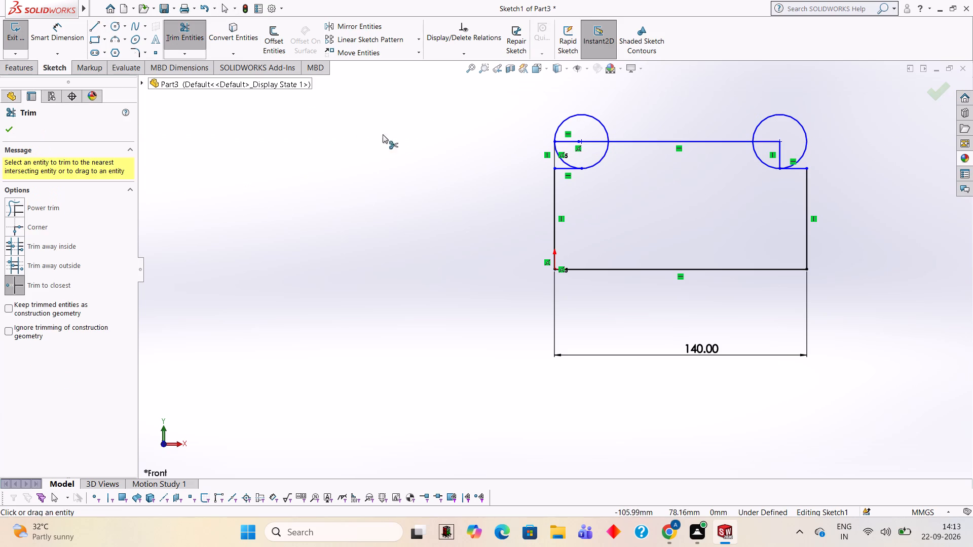
left_click(566, 161)
left_click(569, 119)
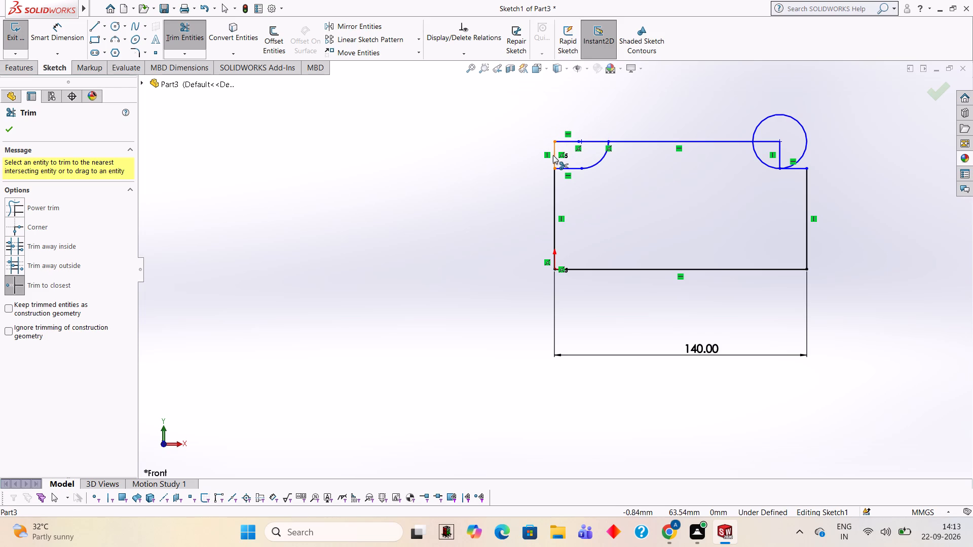
left_click(553, 155)
left_click(566, 140)
left_click(591, 139)
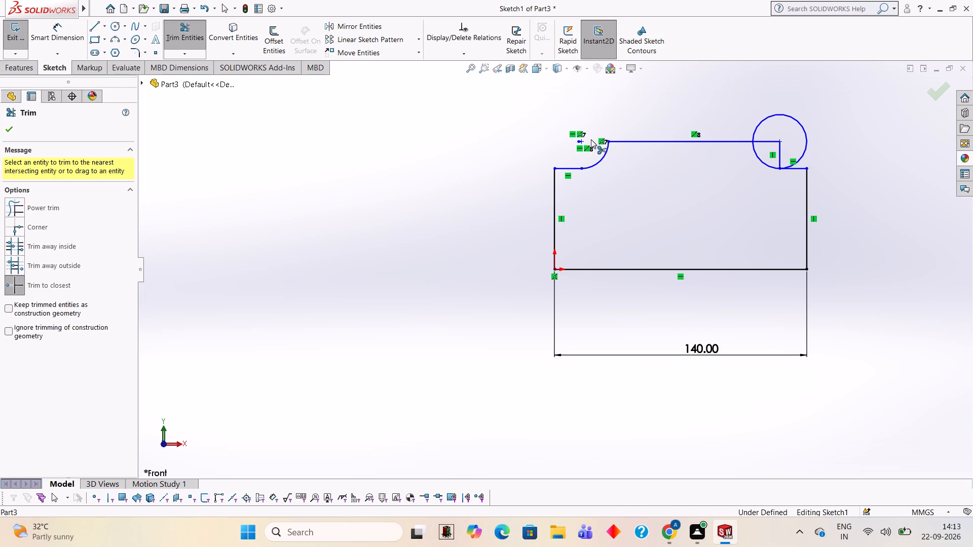
left_click(632, 141)
left_click(581, 143)
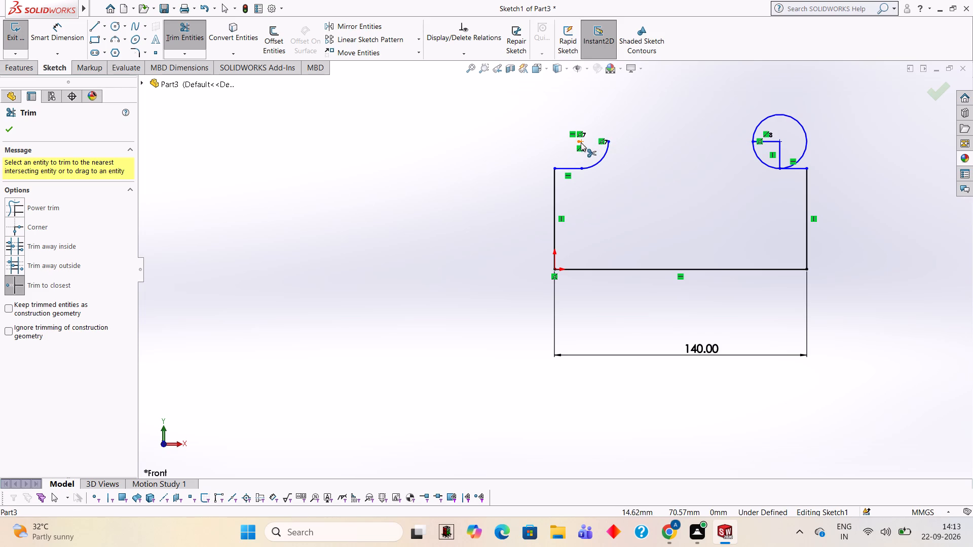
left_click(581, 142)
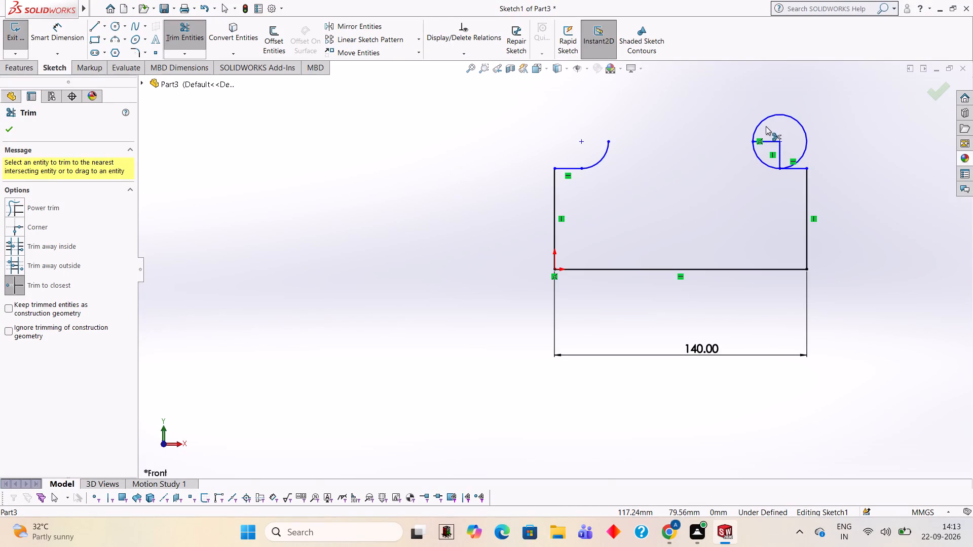
Trim the right circle to its lower inner quarter arc and remove the remaining horizontal and vertical helper lines inside it.
left_click(763, 122)
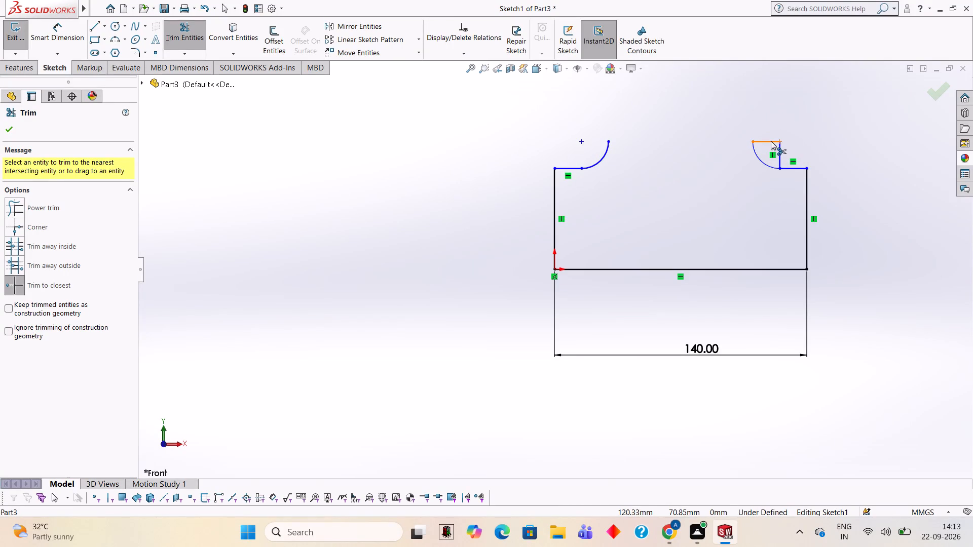
left_click(771, 141)
left_click(778, 147)
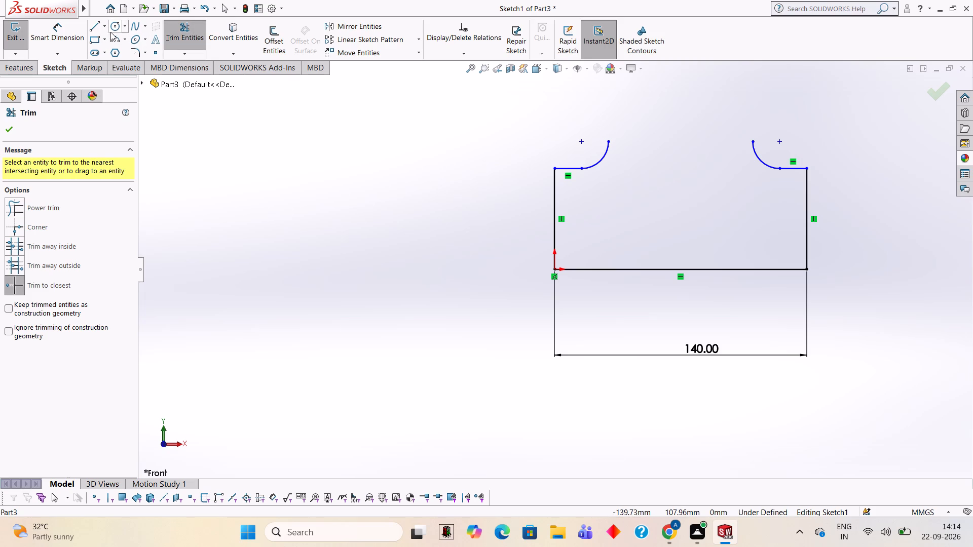
Dimension the vertical distance from the right arc's upper end to the base line.
left_click(93, 32)
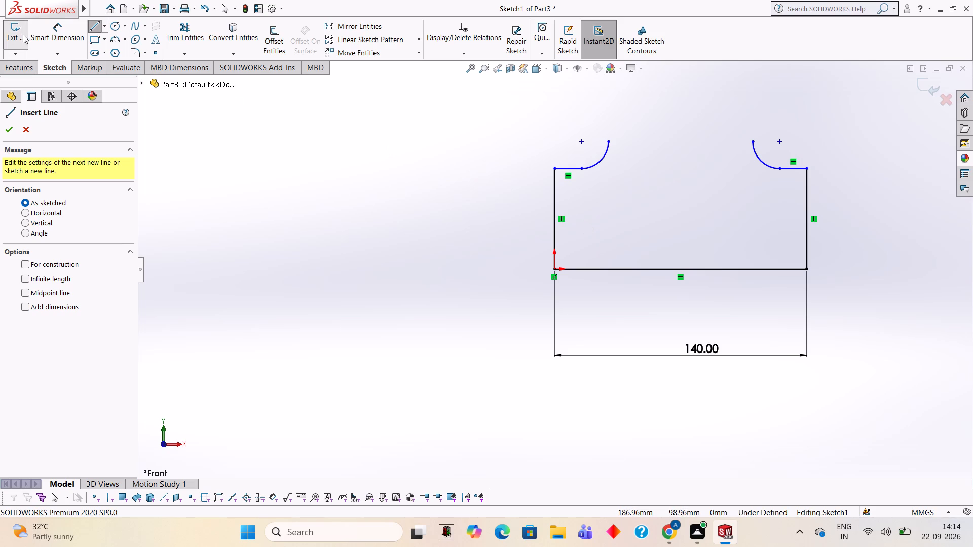
left_click(54, 46)
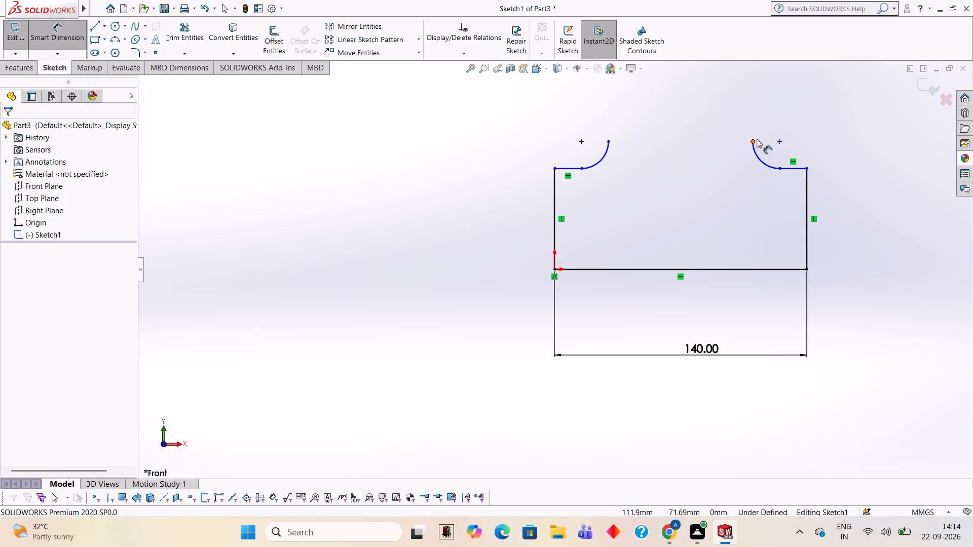
left_click(752, 139)
left_click(783, 269)
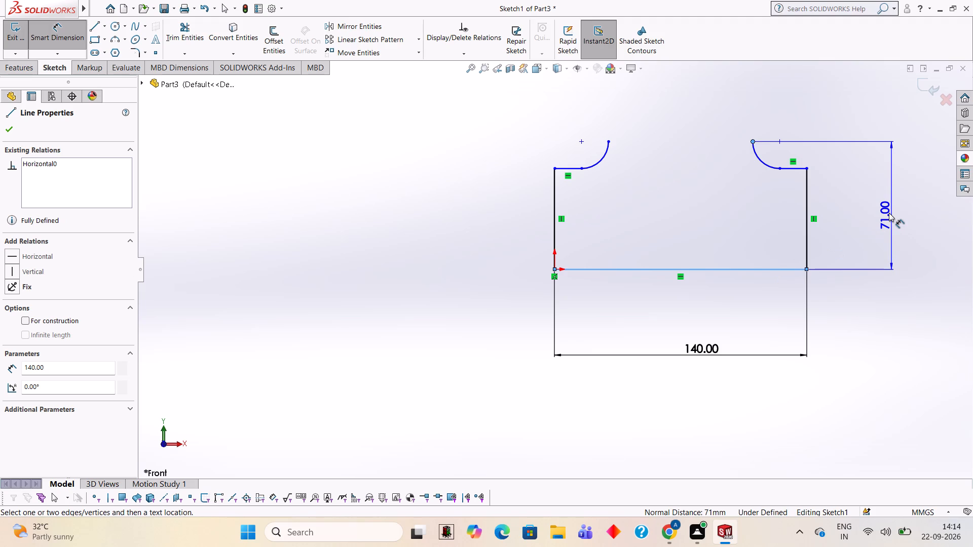
type("76")
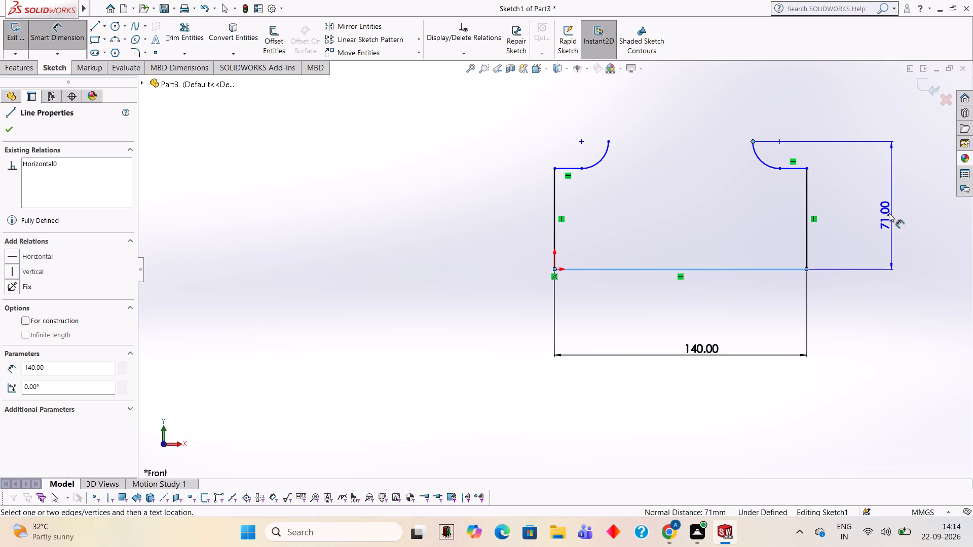
left_click(889, 213)
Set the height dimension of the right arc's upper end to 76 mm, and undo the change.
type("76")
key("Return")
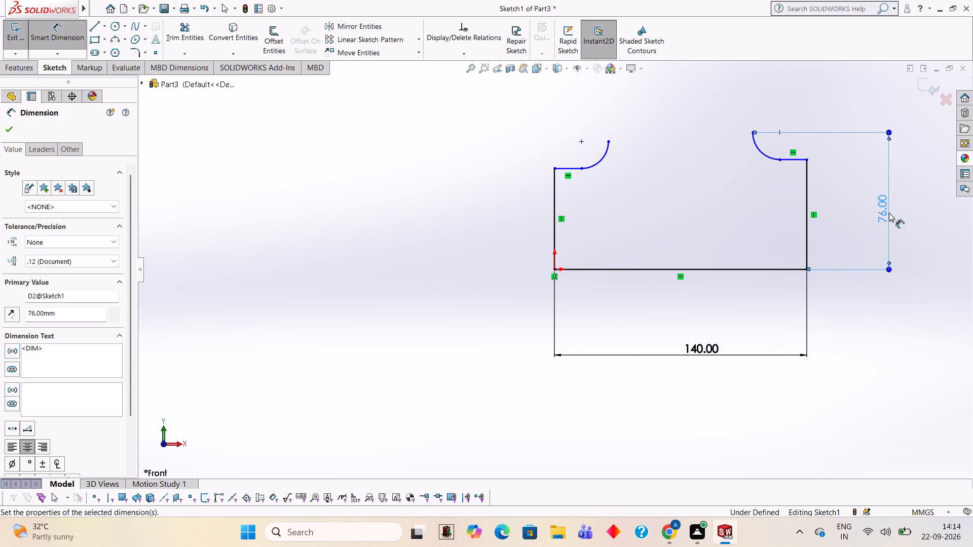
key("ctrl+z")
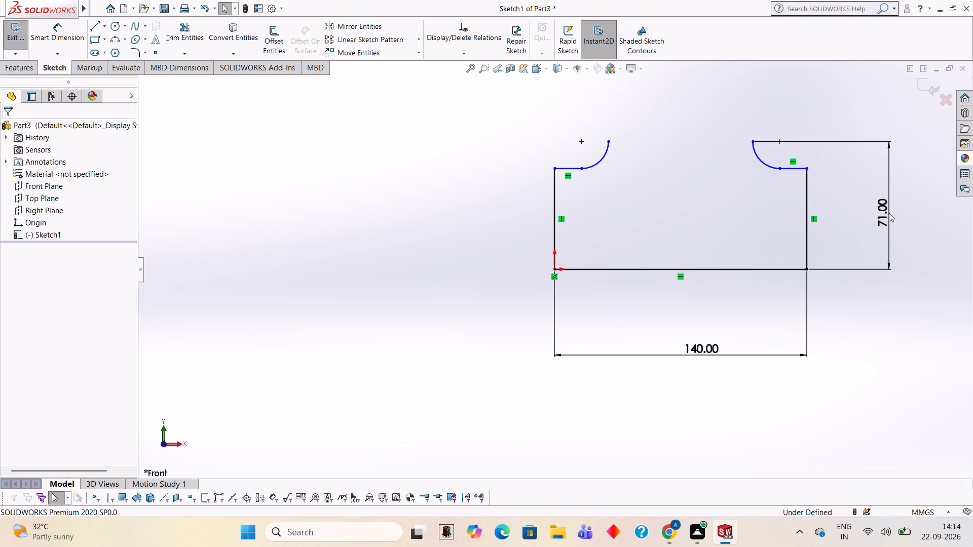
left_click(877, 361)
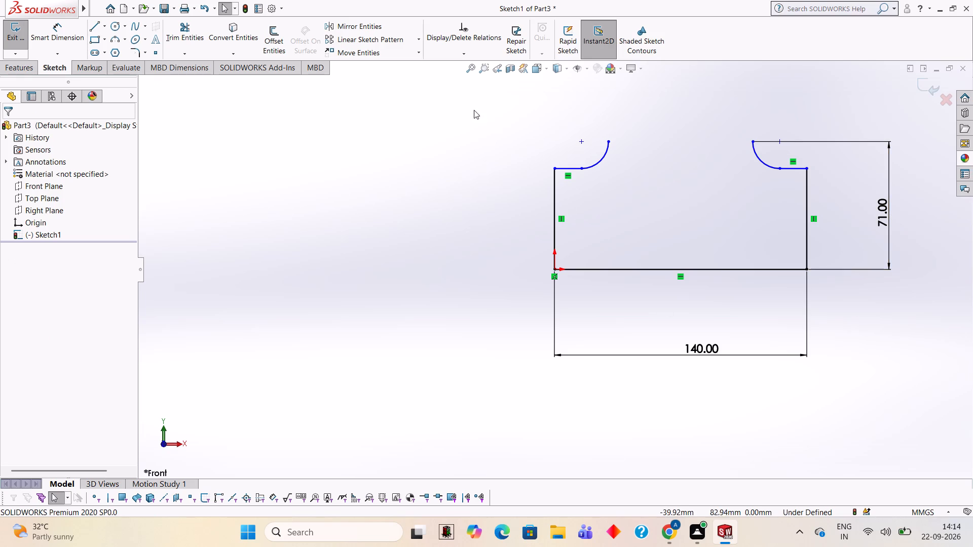
Sketch a 6 mm vertical line up from the left arc's end, an 80 mm horizontal line across, and a 6 mm line down to the right arc.
left_click(100, 27)
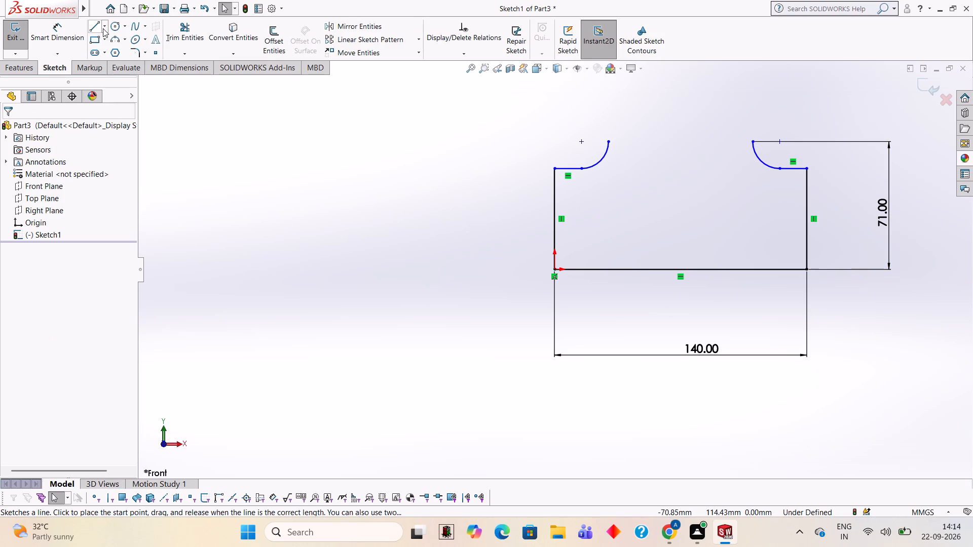
left_click(608, 140)
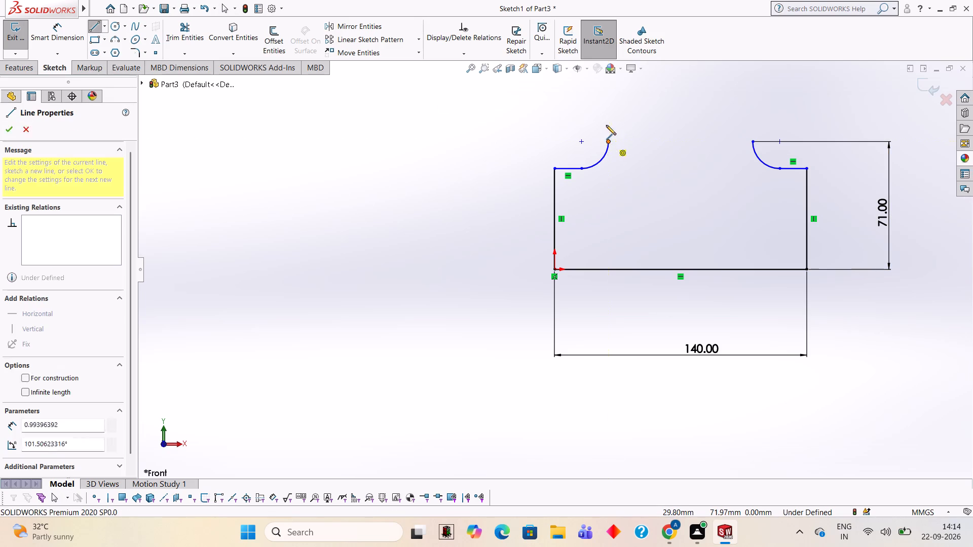
key("6")
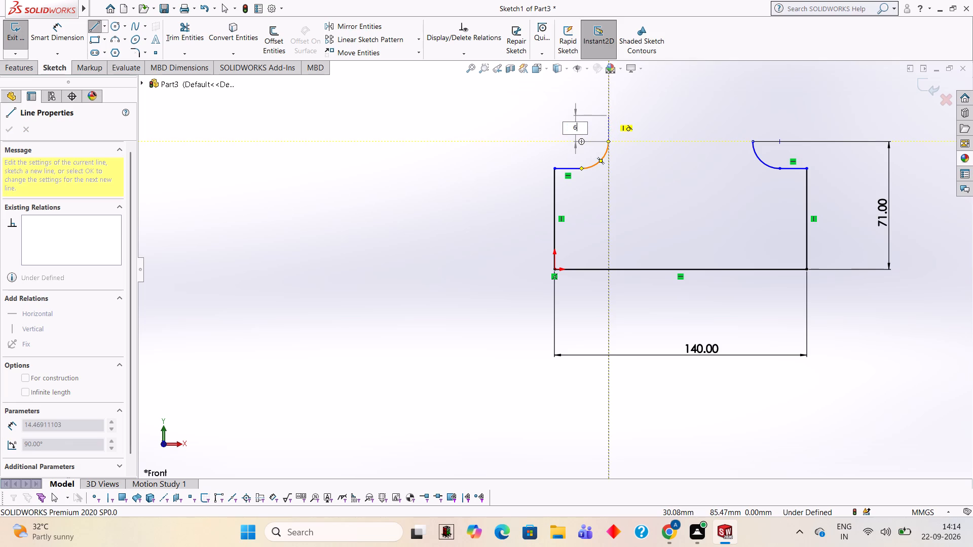
key("Return")
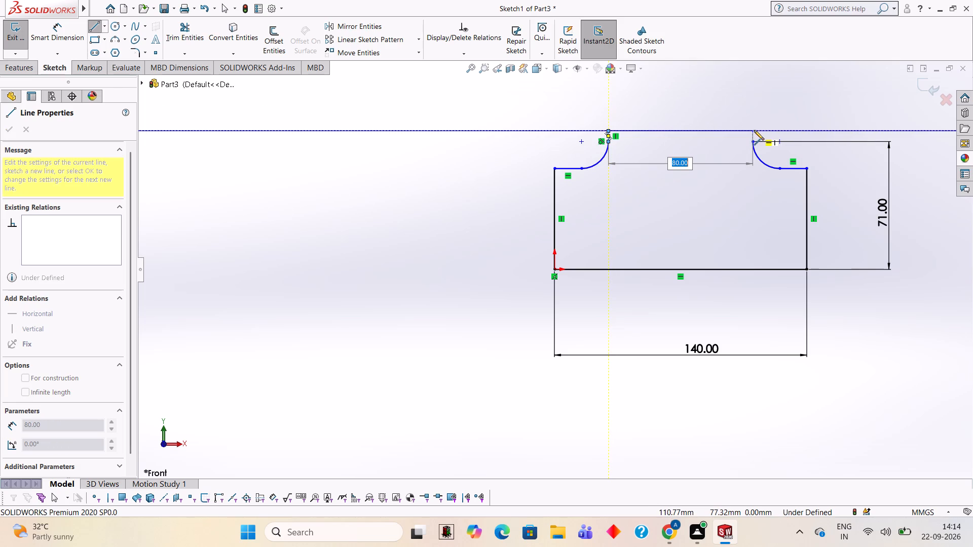
left_click(751, 130)
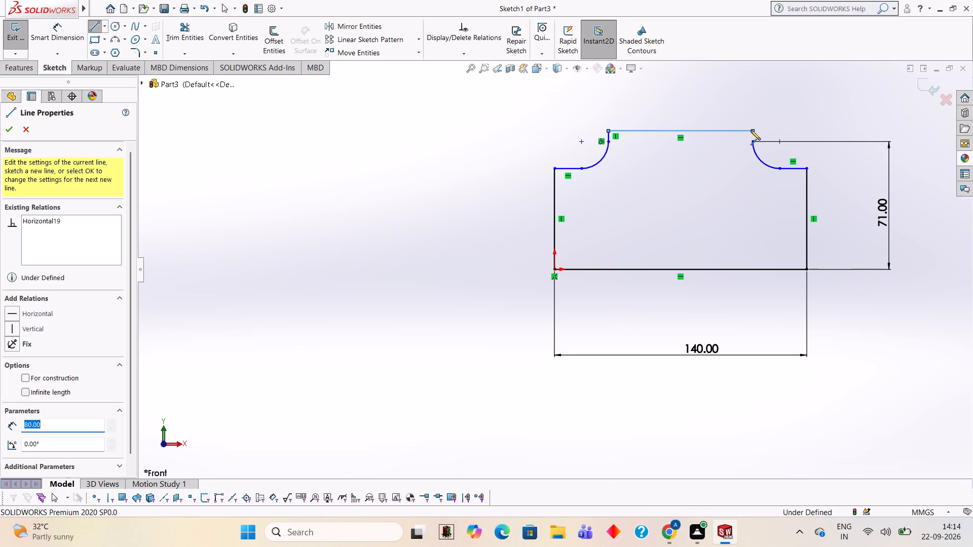
left_click(753, 141)
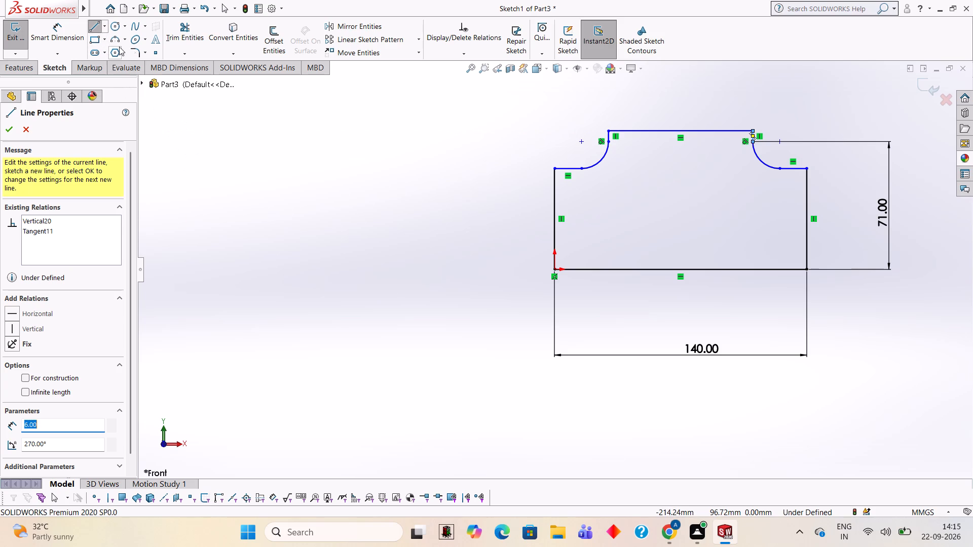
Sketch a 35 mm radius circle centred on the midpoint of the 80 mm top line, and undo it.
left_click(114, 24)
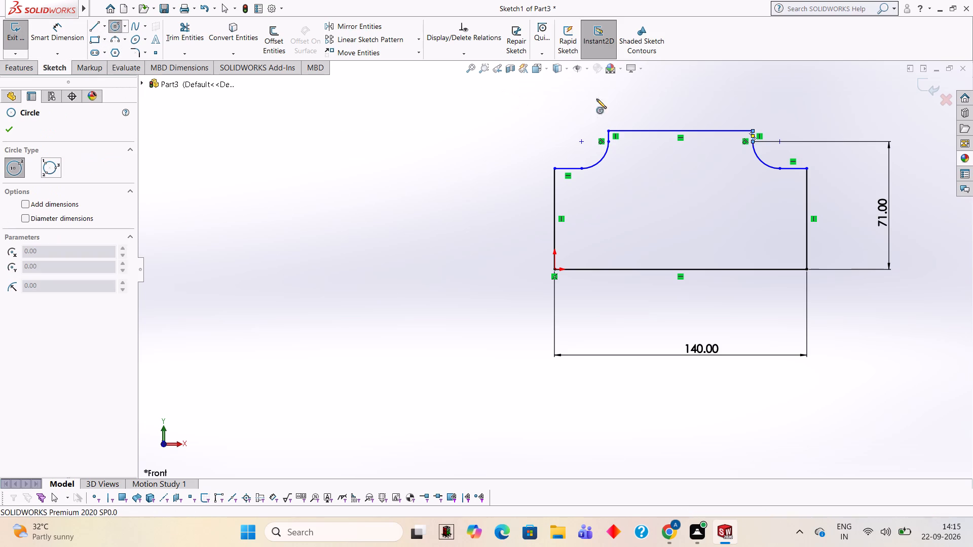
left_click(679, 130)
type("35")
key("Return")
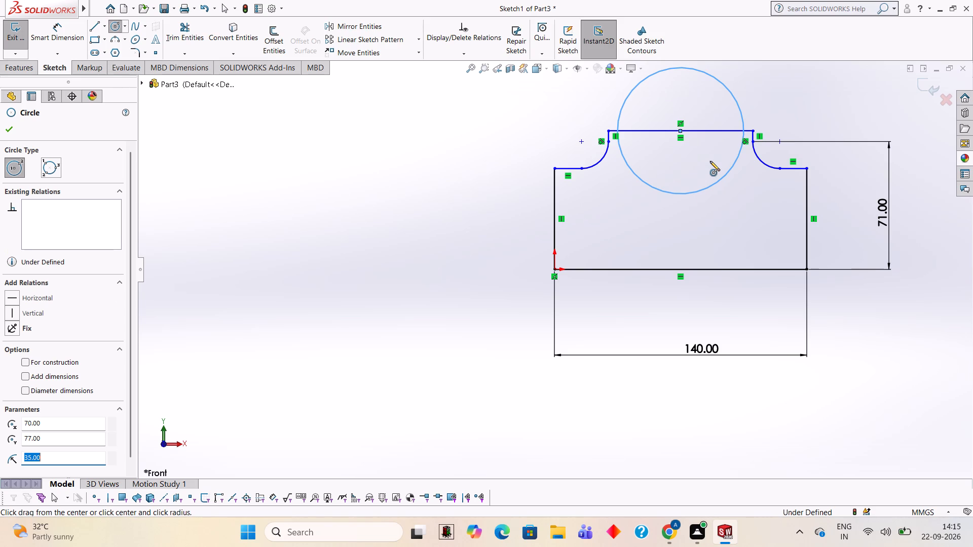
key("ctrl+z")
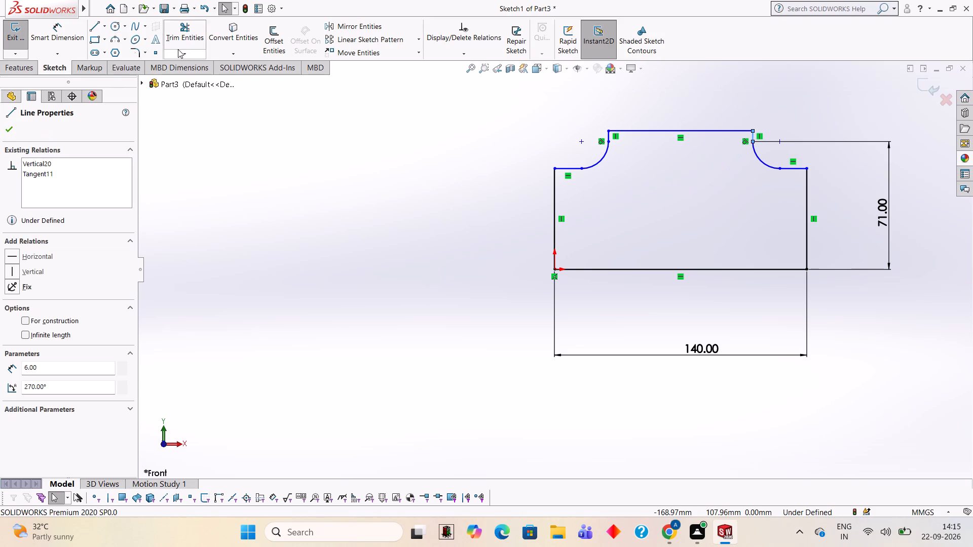
Sketch a 40 mm radius circle centred on the midpoint of the 80 mm top line.
left_click(111, 26)
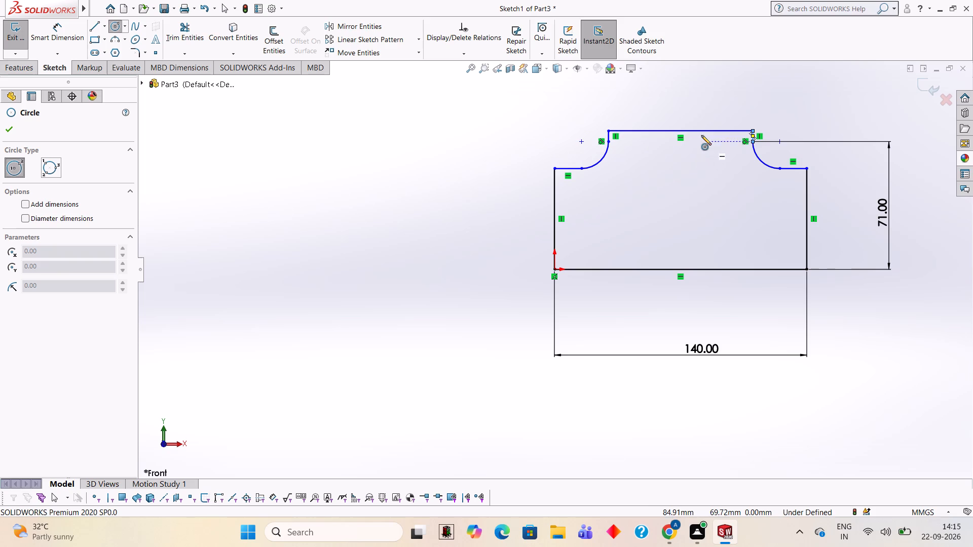
left_click(679, 129)
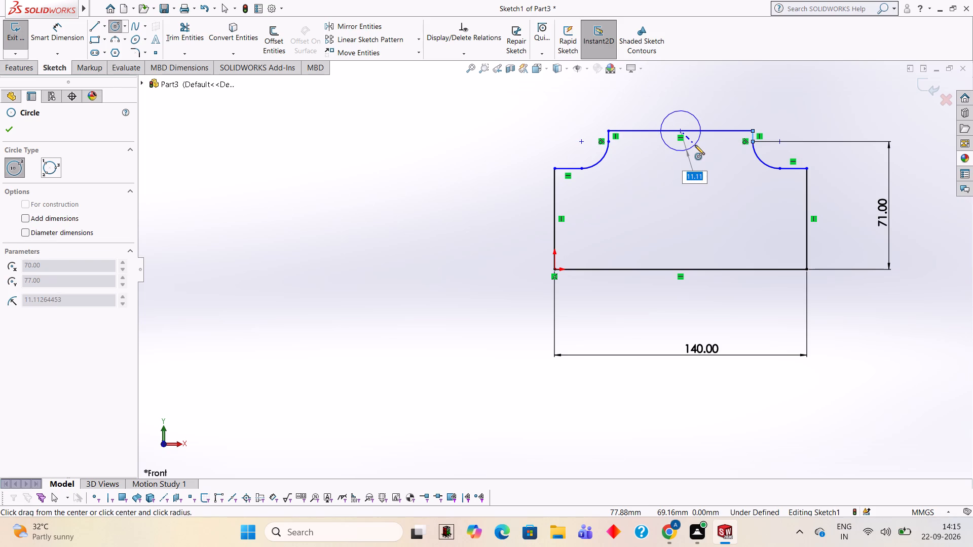
type("40")
key("Return")
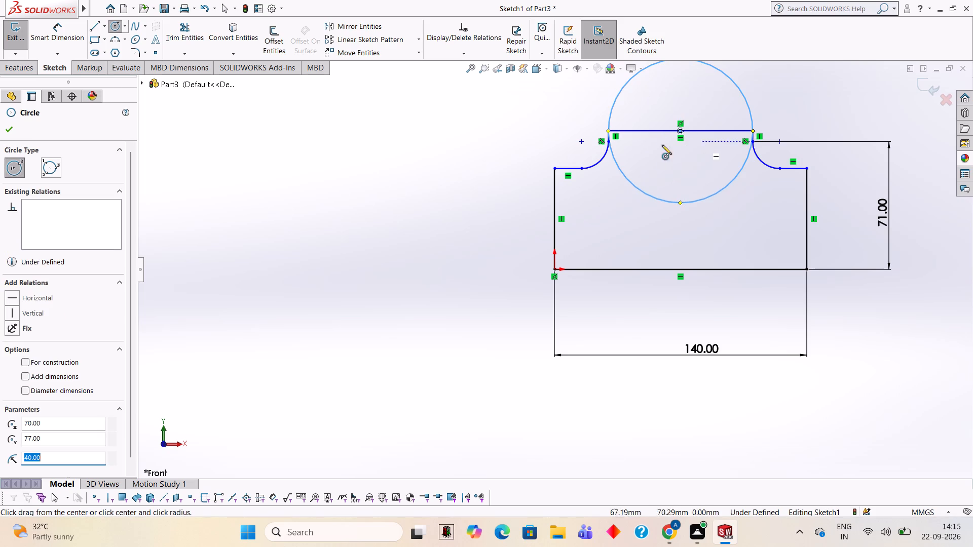
Trim away the lower half of the 40 mm radius circle and the 80 mm horizontal line across it.
scroll(697, 172, "up", 1)
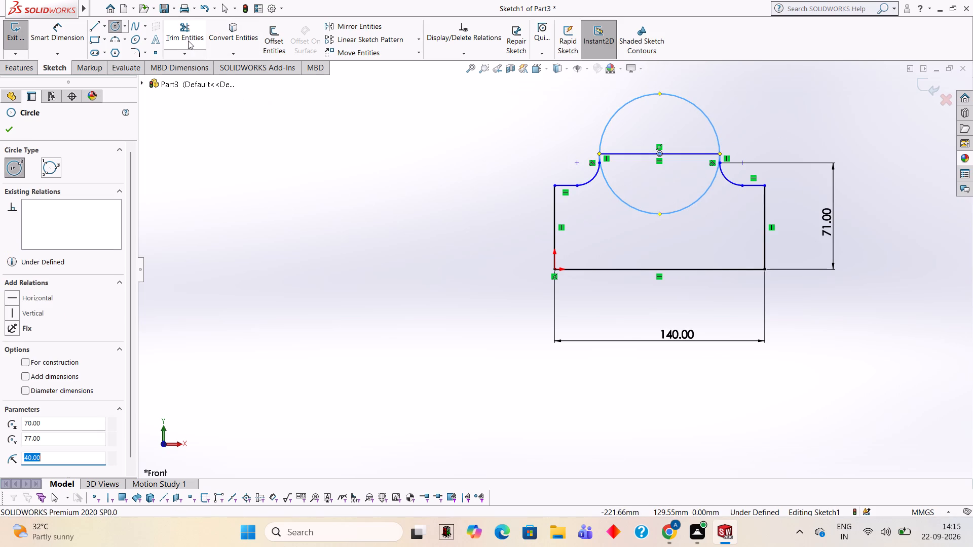
left_click(188, 41)
left_click(694, 202)
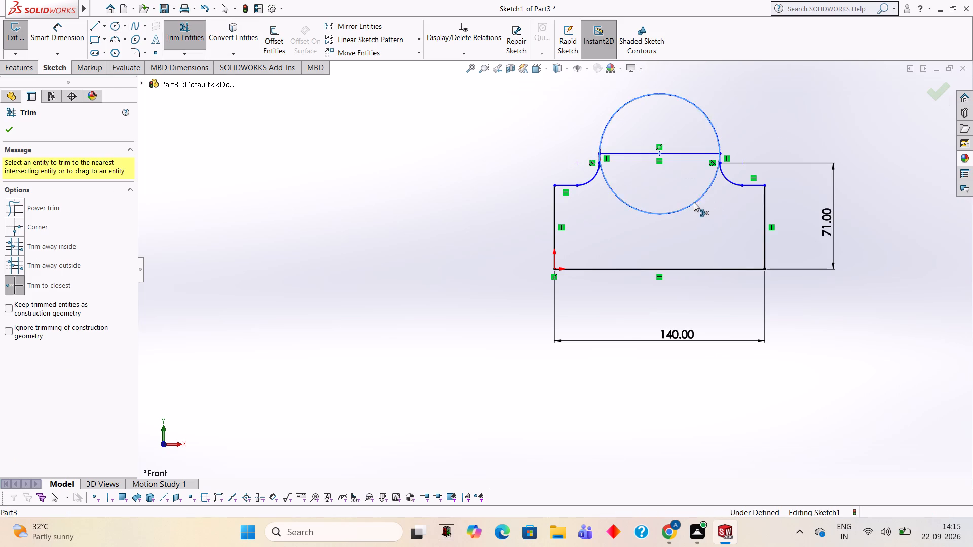
left_click(688, 153)
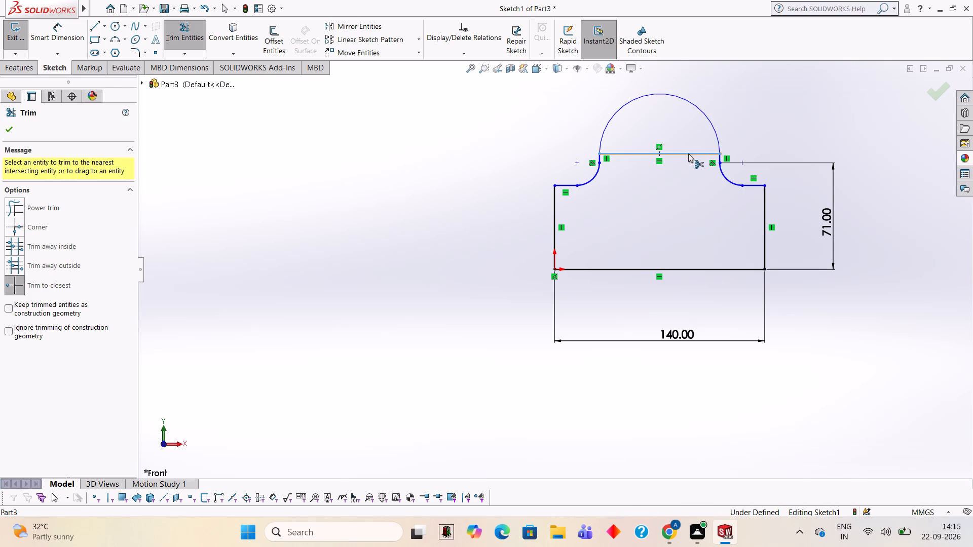
left_click(517, 276)
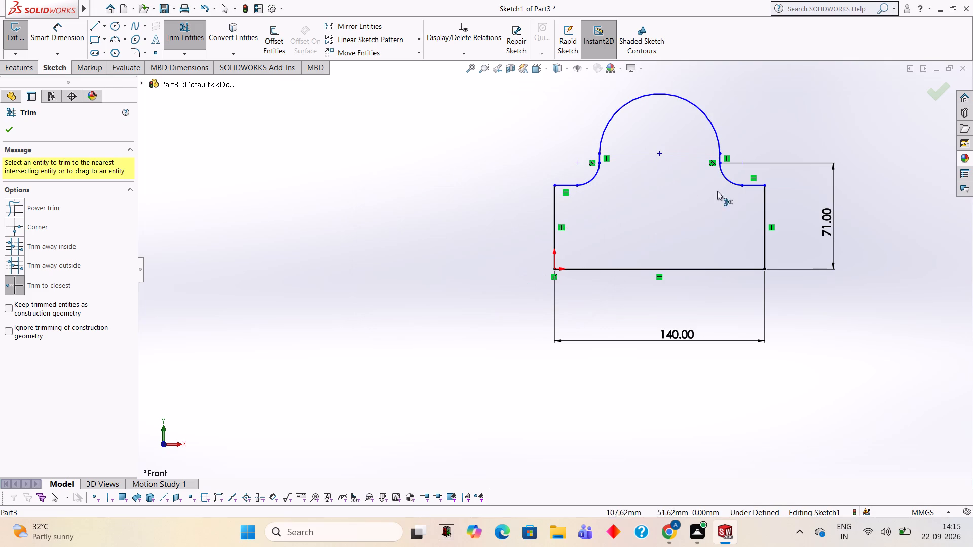
Dimension the height of the top arc's right end above the base line as 76 mm.
left_click(68, 40)
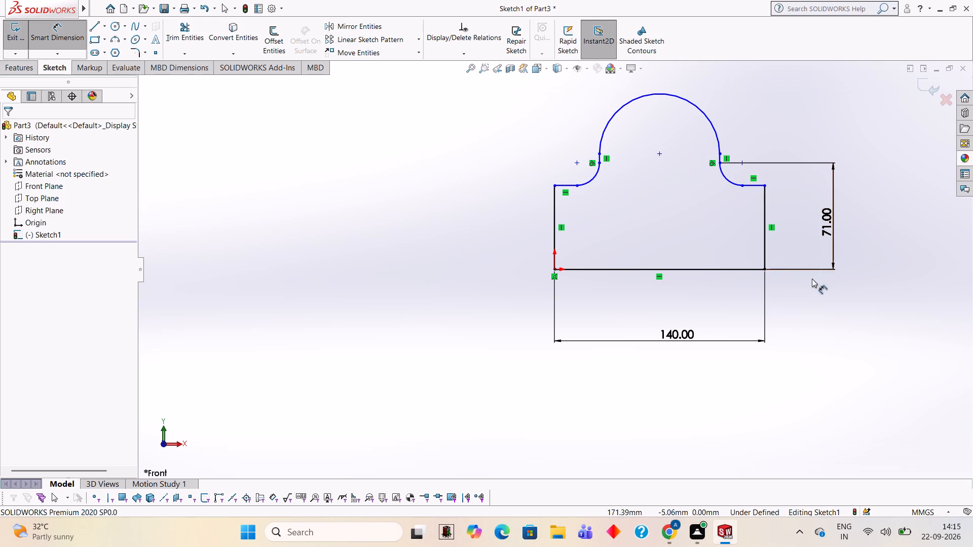
left_click(721, 152)
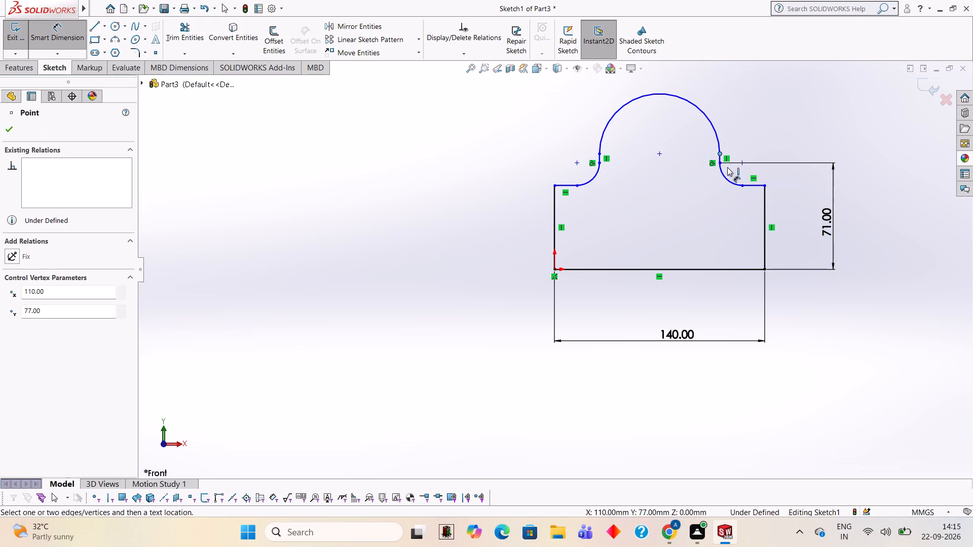
left_click(728, 268)
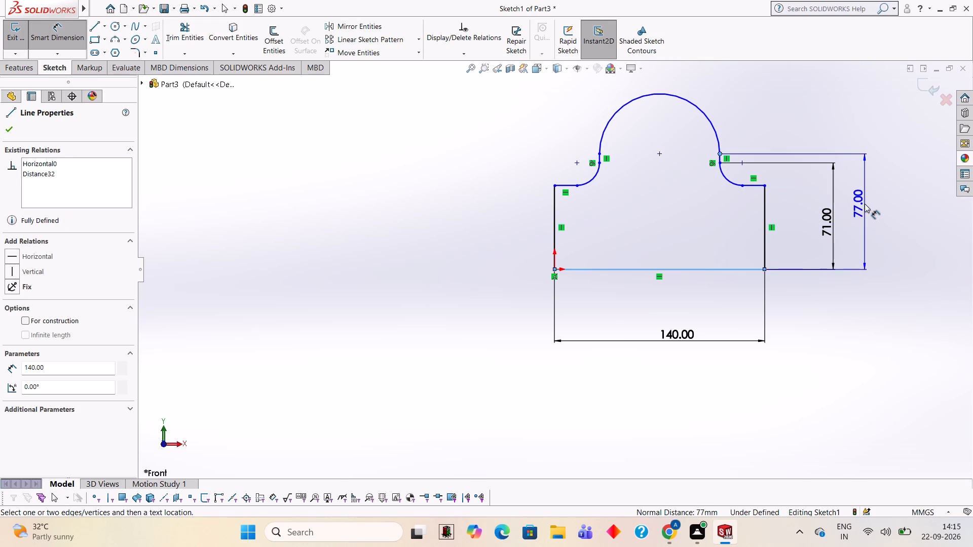
left_click(865, 204)
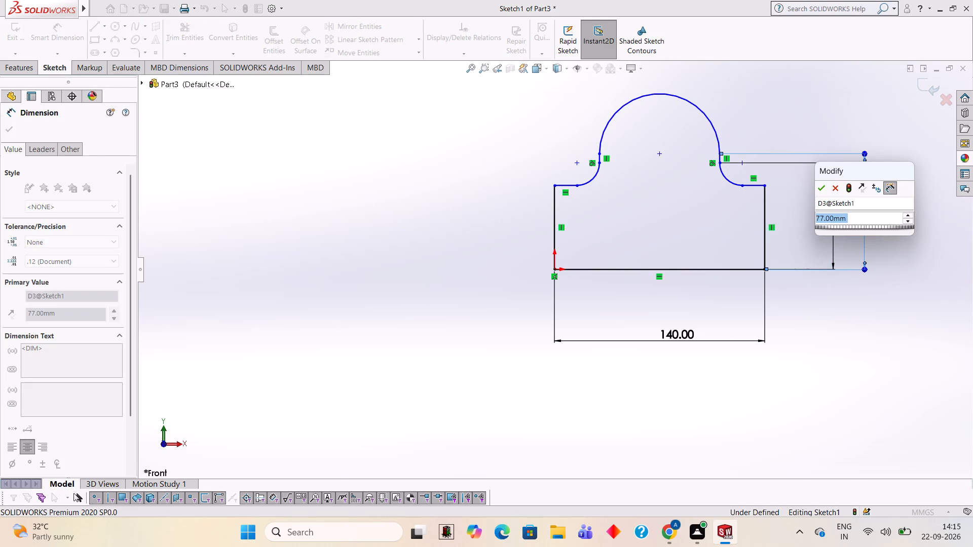
type("76")
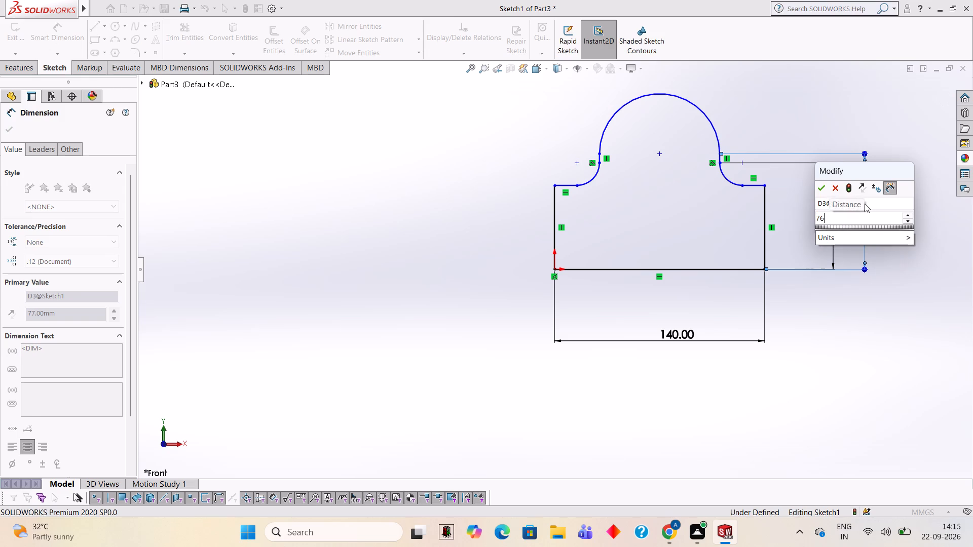
key("Return")
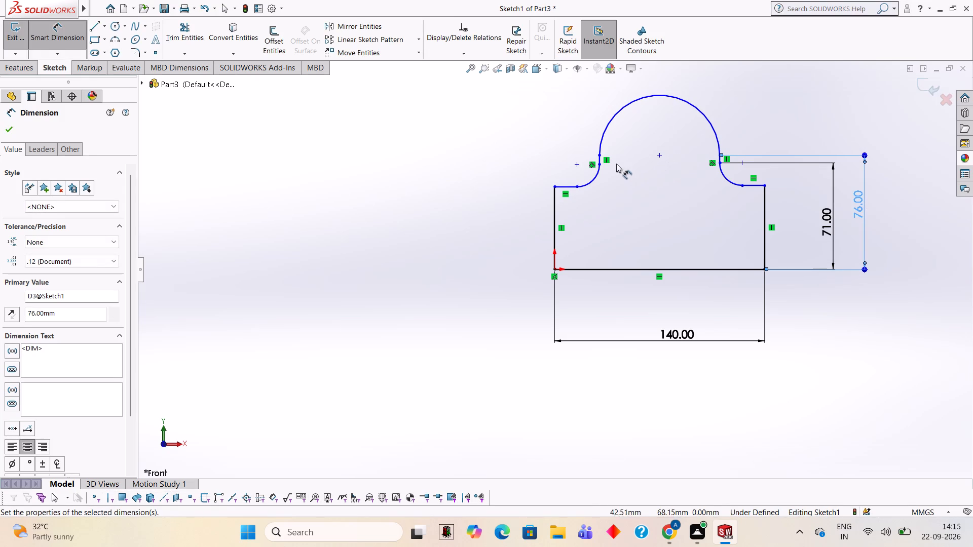
Dimension the height of the top arc's left end above the base line, placing it beside the profile's left side.
left_click(599, 155)
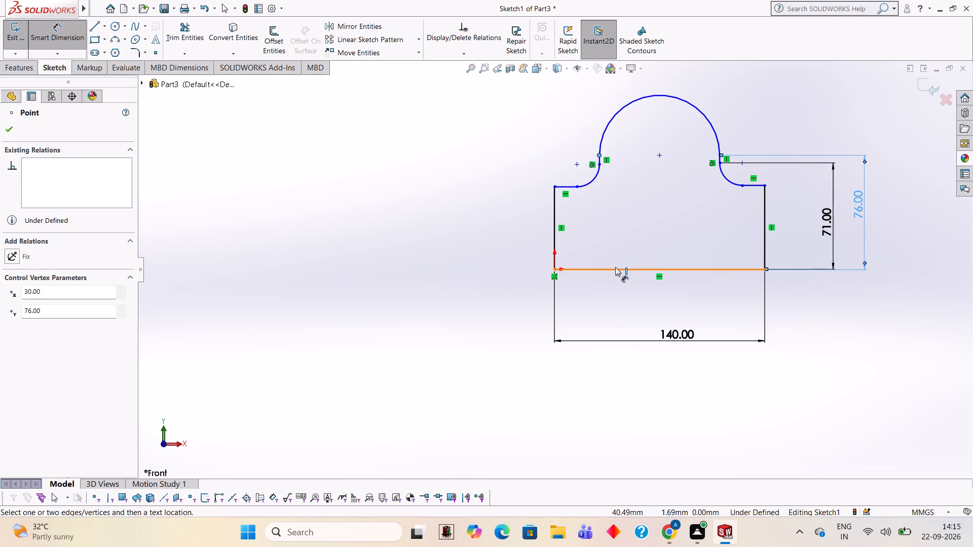
left_click(615, 267)
left_click(466, 222)
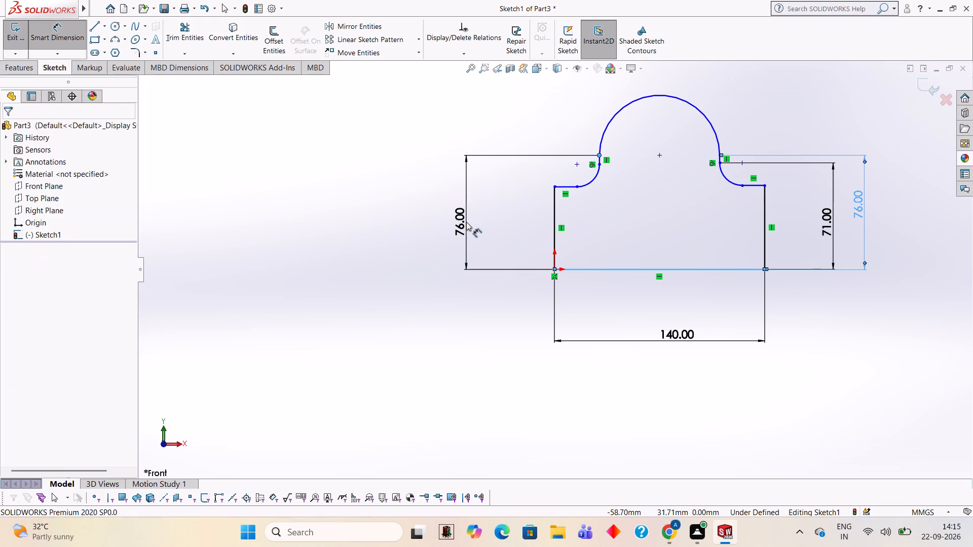
left_click(422, 201)
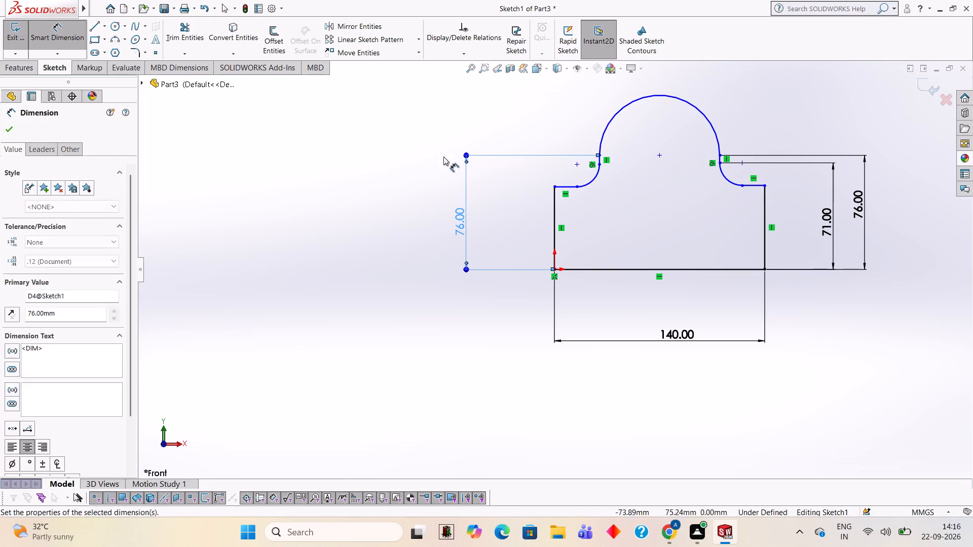
left_click(443, 157)
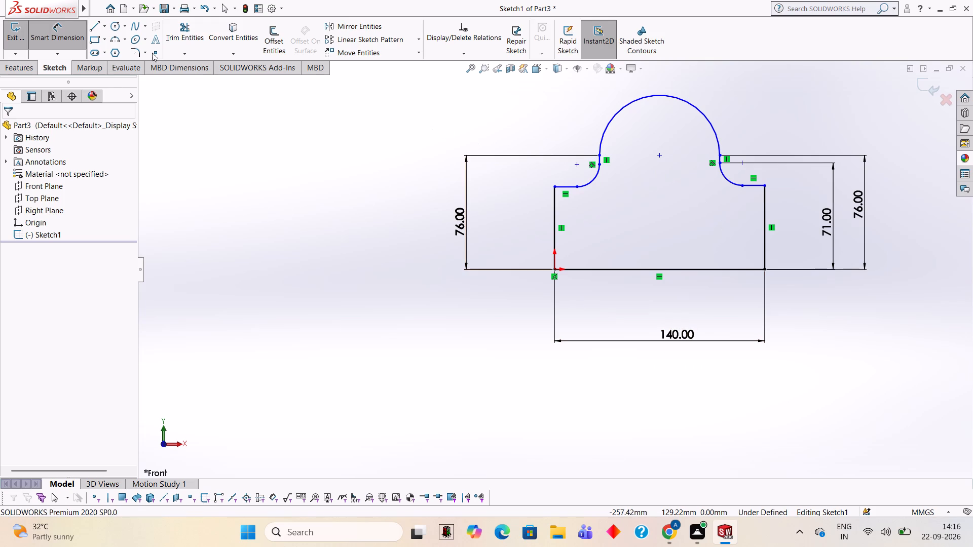
Extrude the profile 30 mm as a blind boss.
left_click(13, 68)
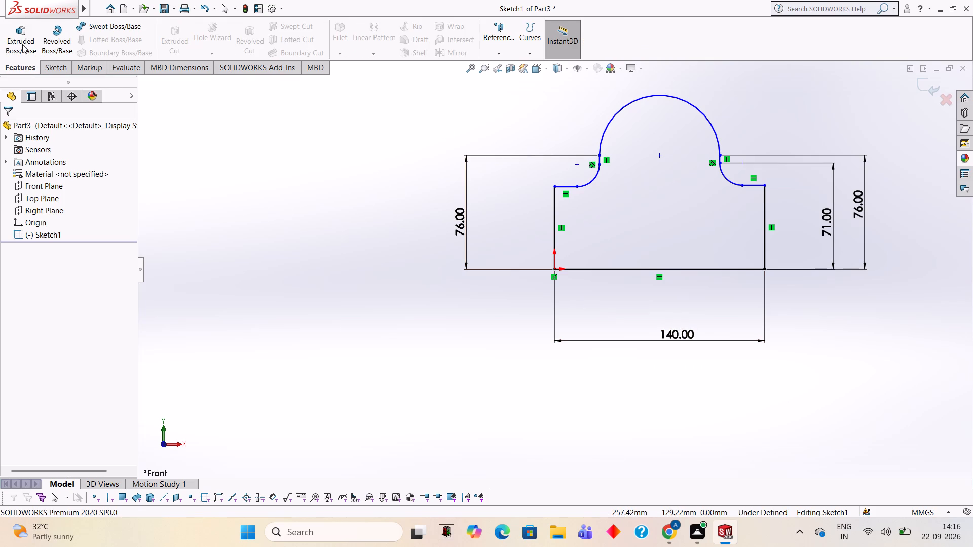
left_click(22, 44)
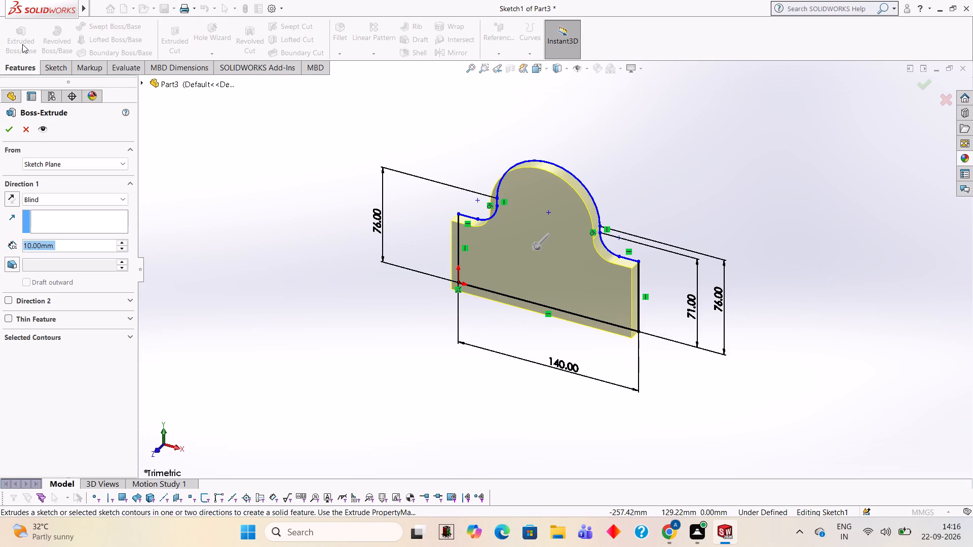
type("30")
key("Return")
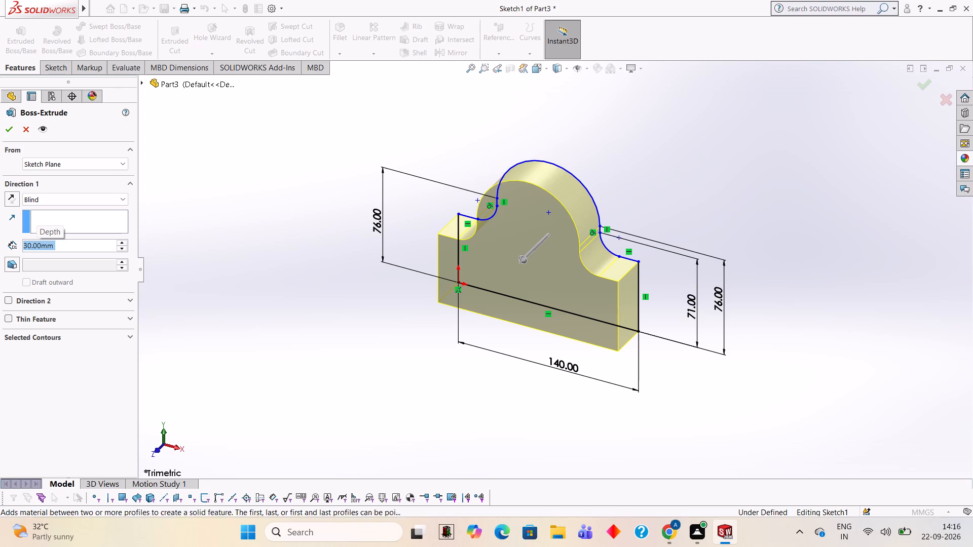
left_click(5, 135)
left_click(242, 122)
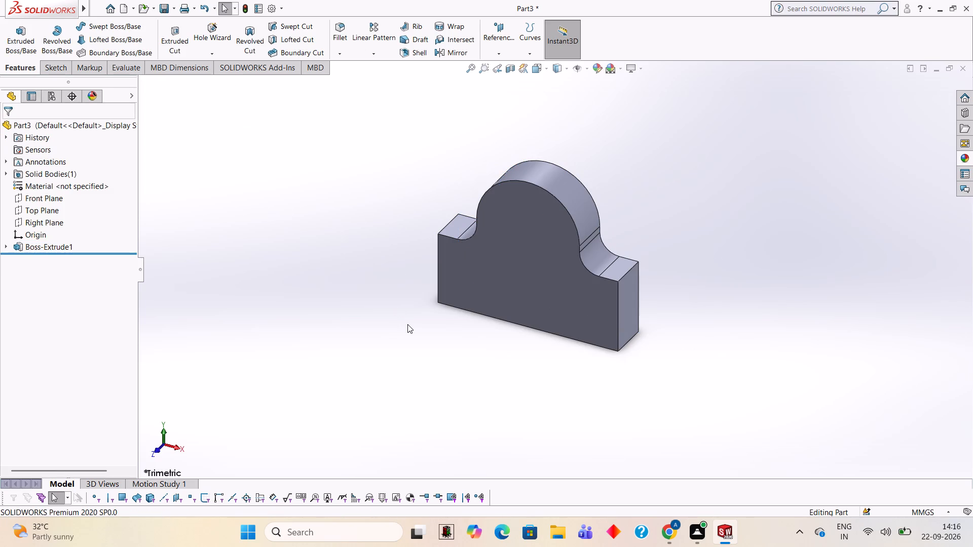
Examine the extruded solid's front, top and side faces from several angles.
middle_click_drag(389, 314, 420, 223)
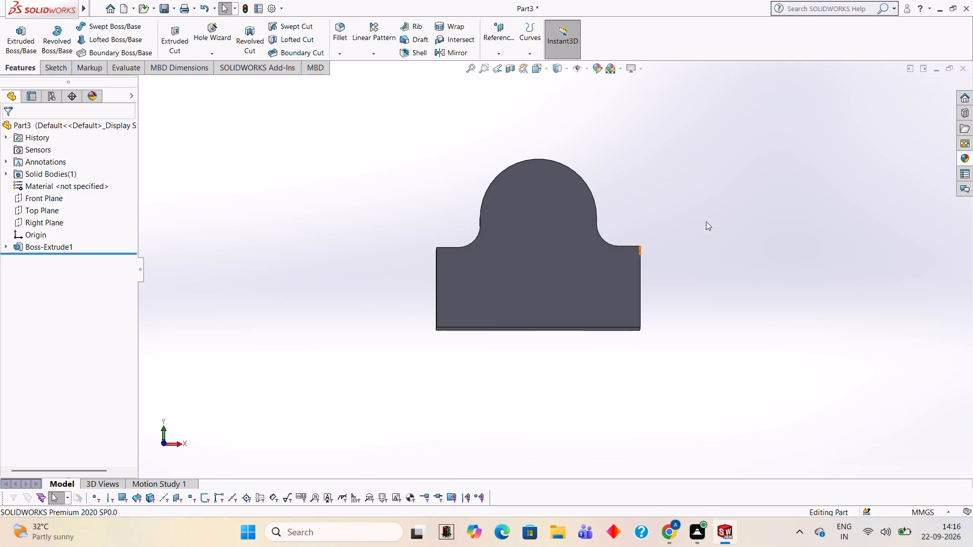
middle_click_drag(761, 166, 758, 297)
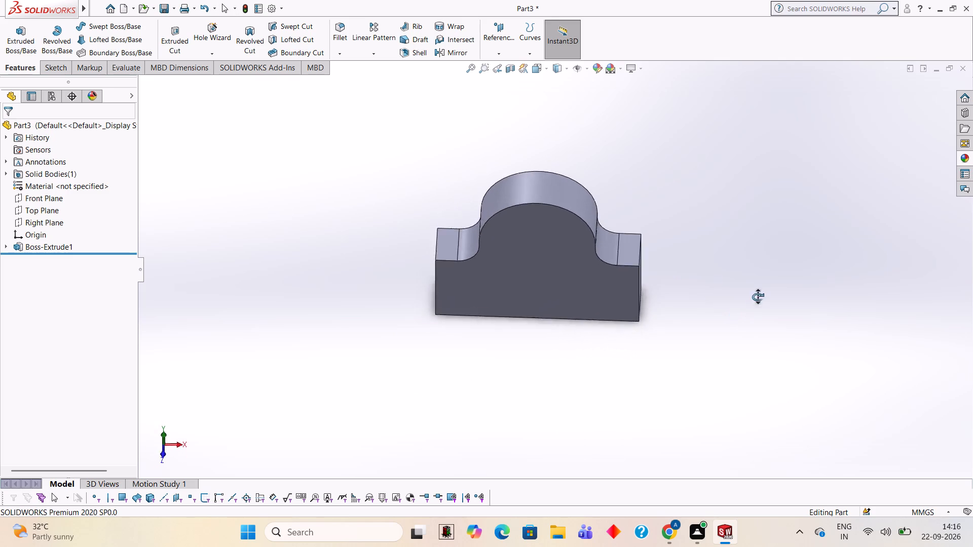
middle_click_drag(758, 297, 777, 298)
middle_click_drag(780, 279, 783, 267)
middle_click(783, 266)
middle_click_drag(783, 262, 782, 257)
left_click(688, 184)
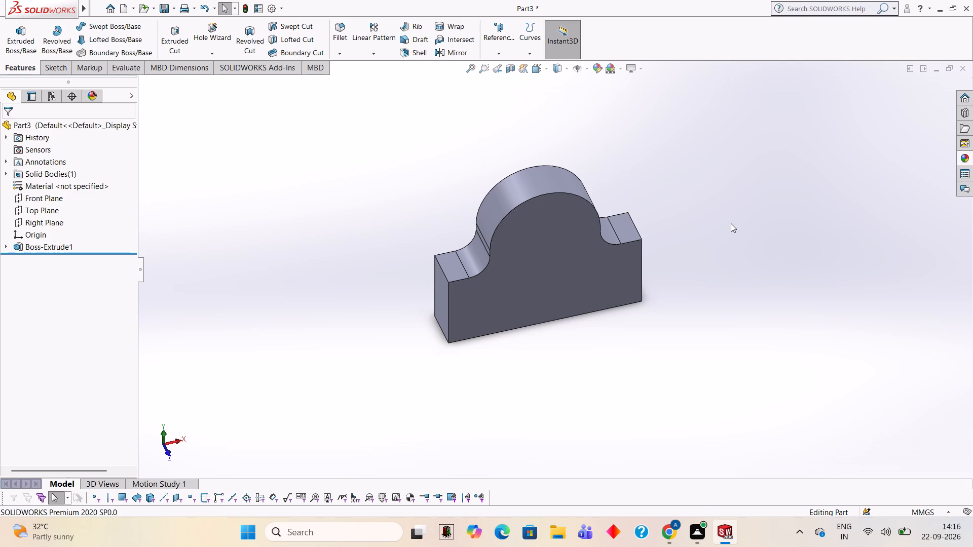
middle_click_drag(734, 223, 789, 220)
scroll(699, 241, "up", 1)
middle_click_drag(699, 241, 687, 239)
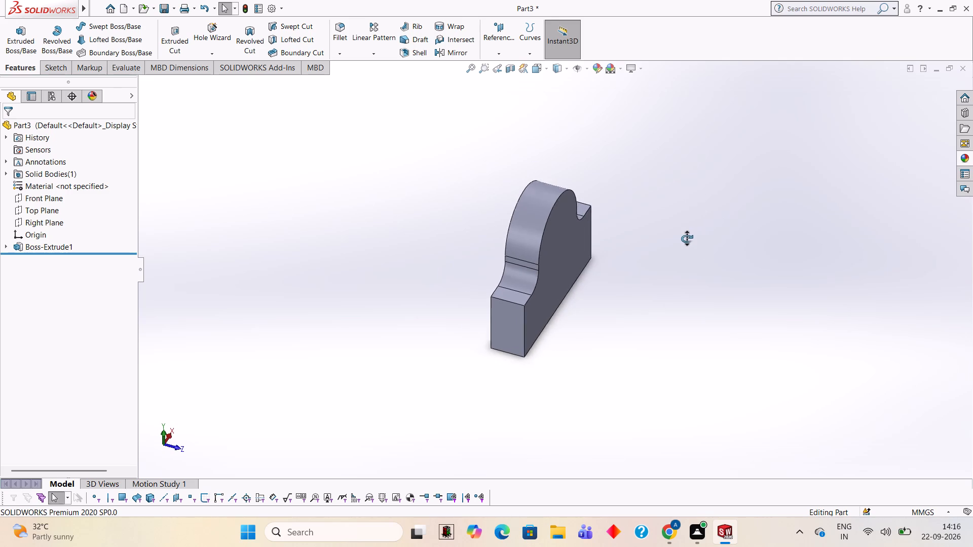
middle_click_drag(687, 239, 664, 223)
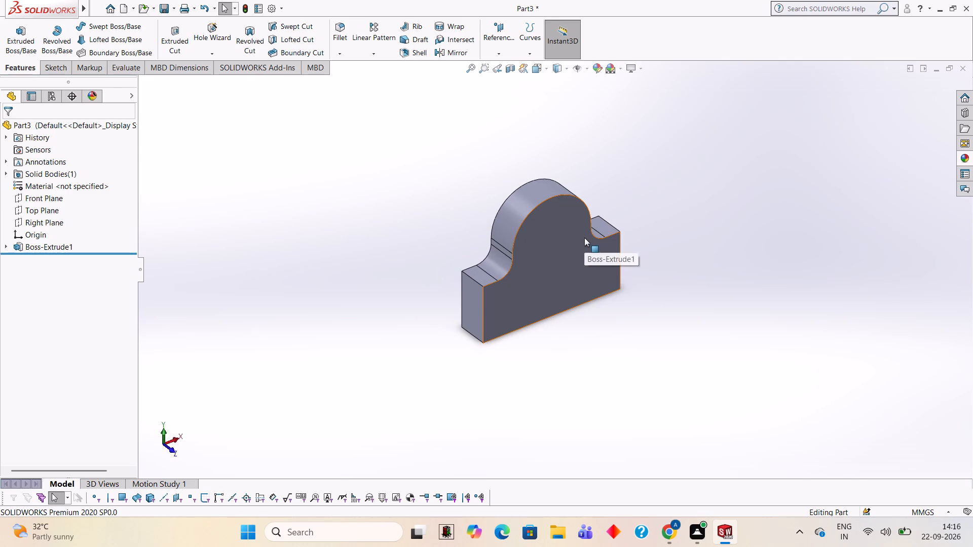
Start a new sketch on the solid's front face, viewed straight on.
left_click(556, 233)
left_click(602, 206)
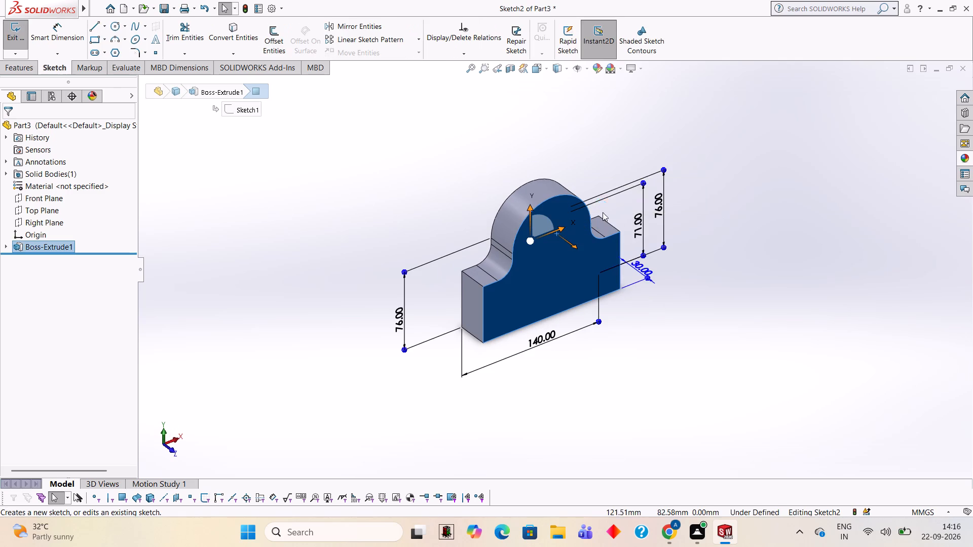
key("ctrl+8")
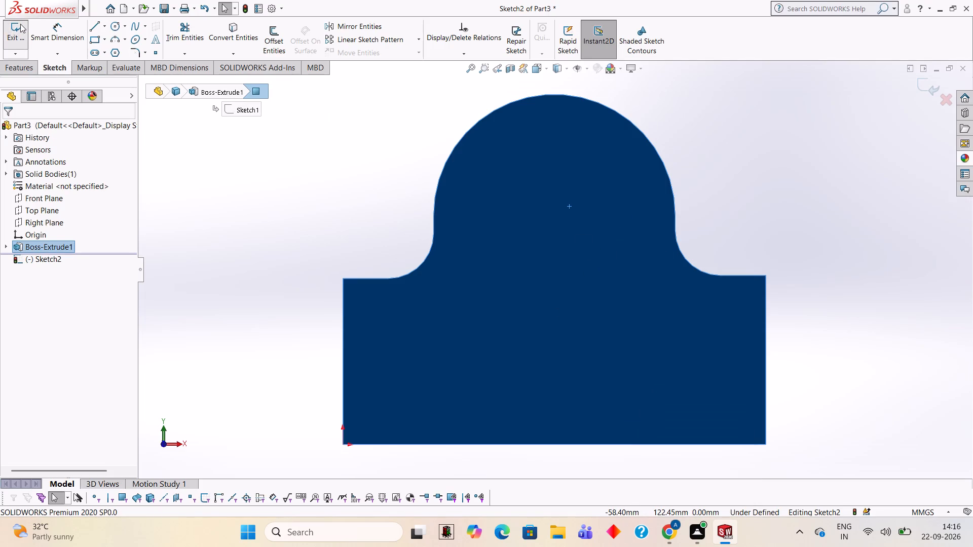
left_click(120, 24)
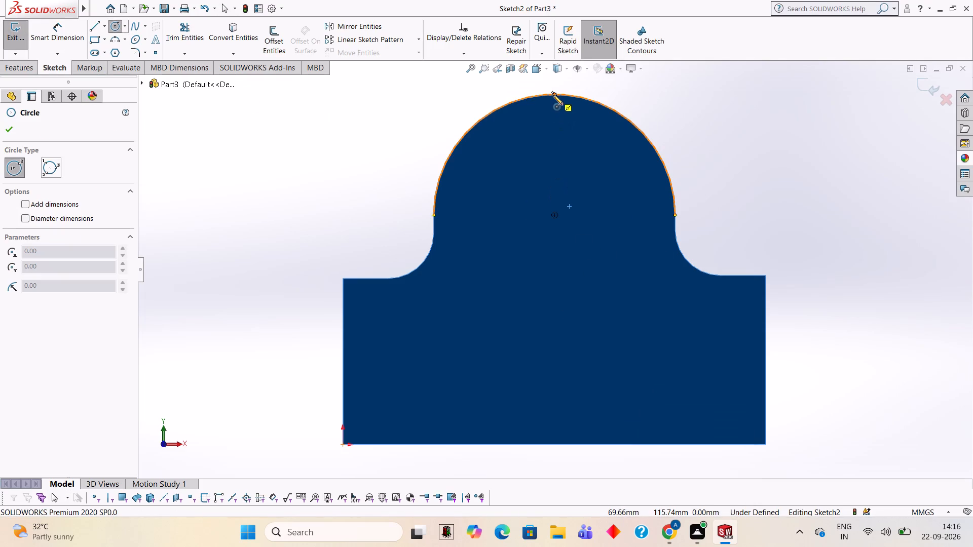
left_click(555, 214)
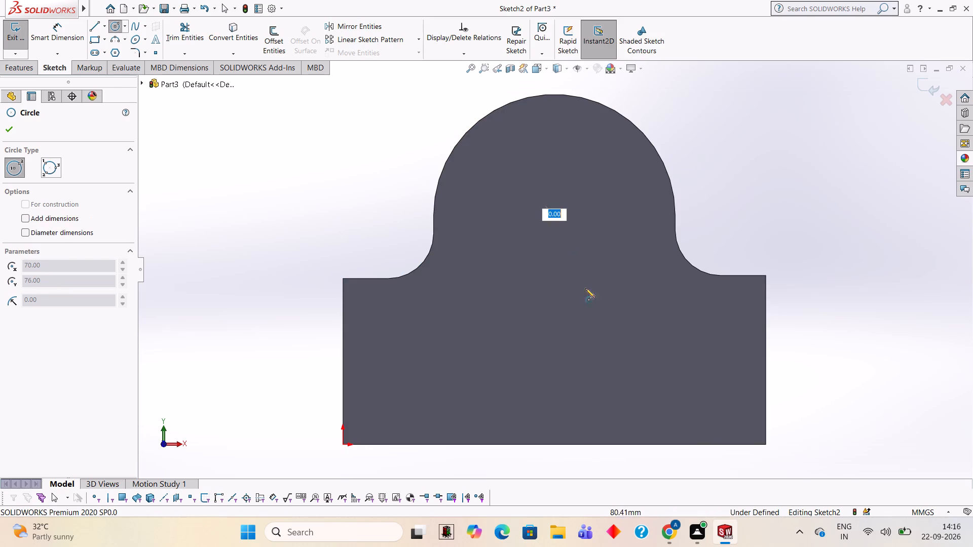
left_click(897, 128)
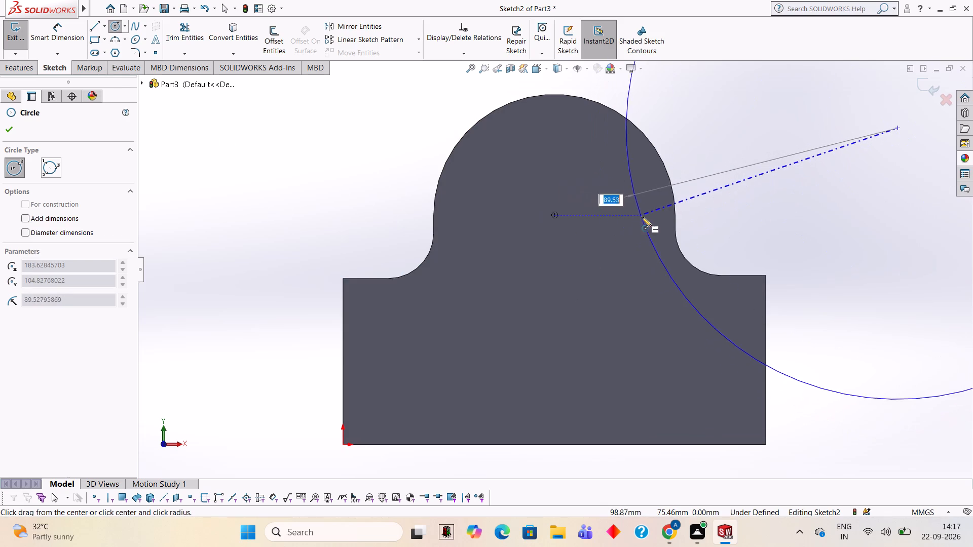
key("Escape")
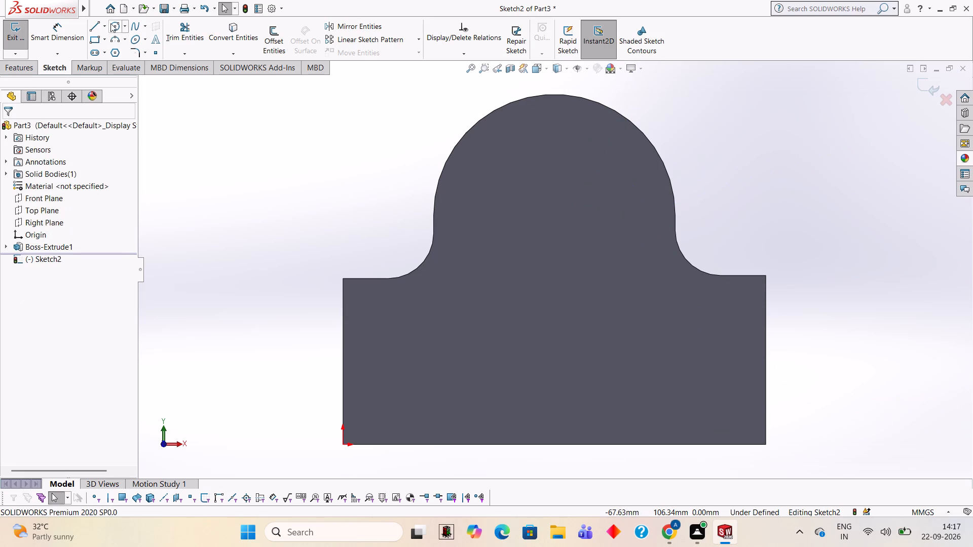
Sketch a 20 mm radius circle centred on the top arc's centre point.
left_click(117, 23)
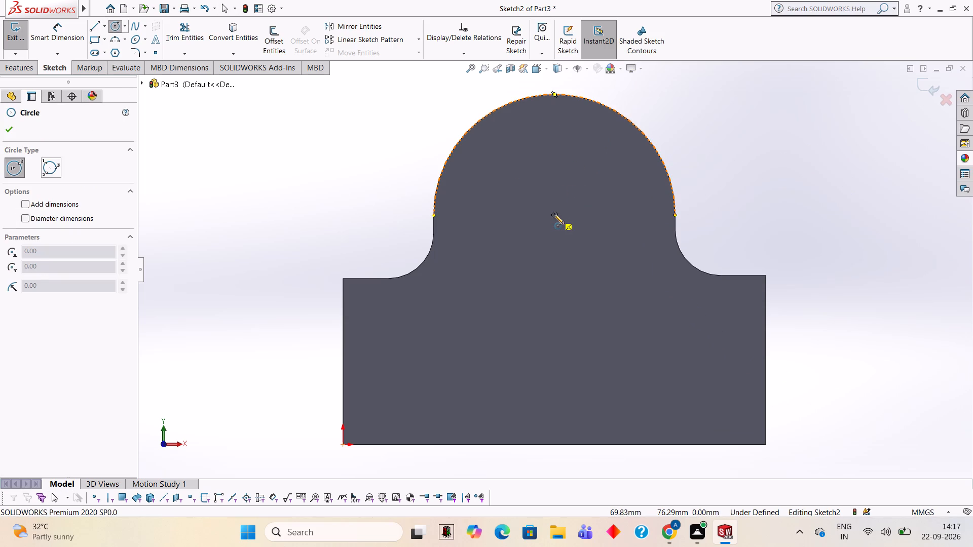
left_click(554, 214)
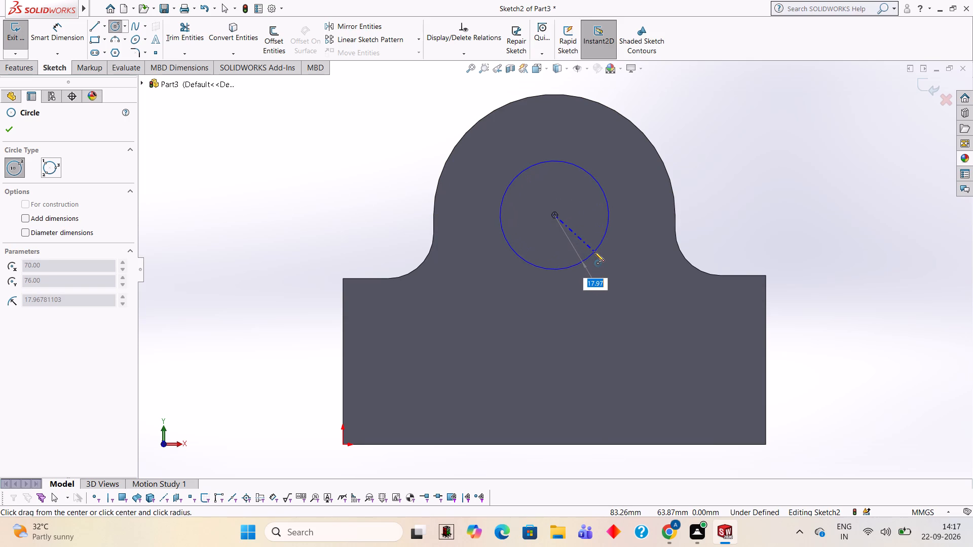
type("20")
key("Return")
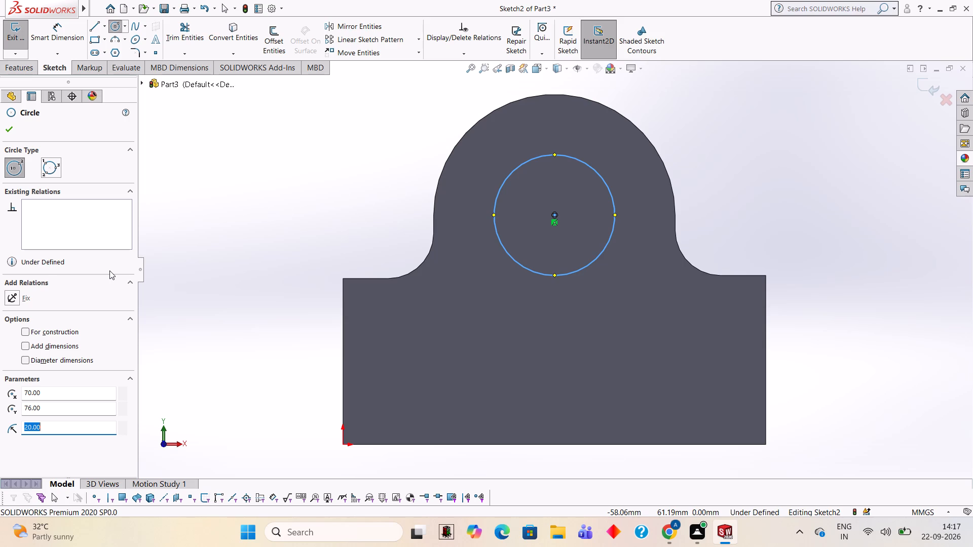
Cut the 20 mm radius circle through the body as a 30 mm blind extruded cut.
left_click(2, 72)
left_click(178, 37)
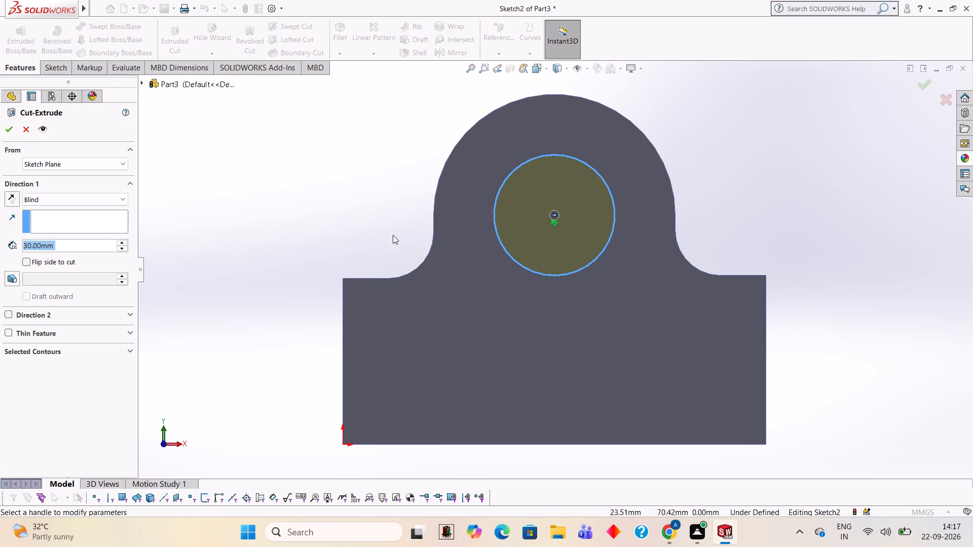
left_click(10, 125)
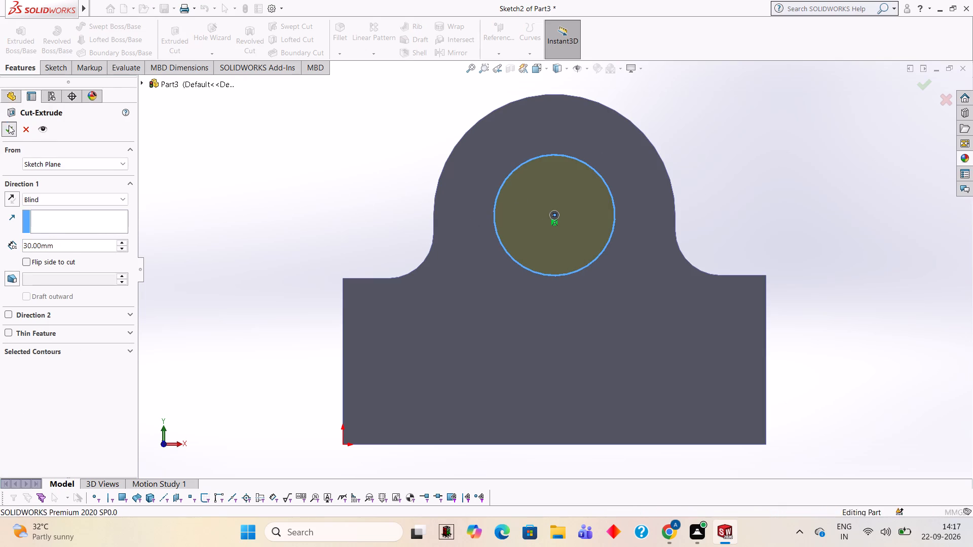
left_click(231, 164)
Sketch a 10 mm radius circle on the front face, centred about 15 mm from its left edge and 27 mm above the base.
middle_click_drag(753, 155, 740, 287)
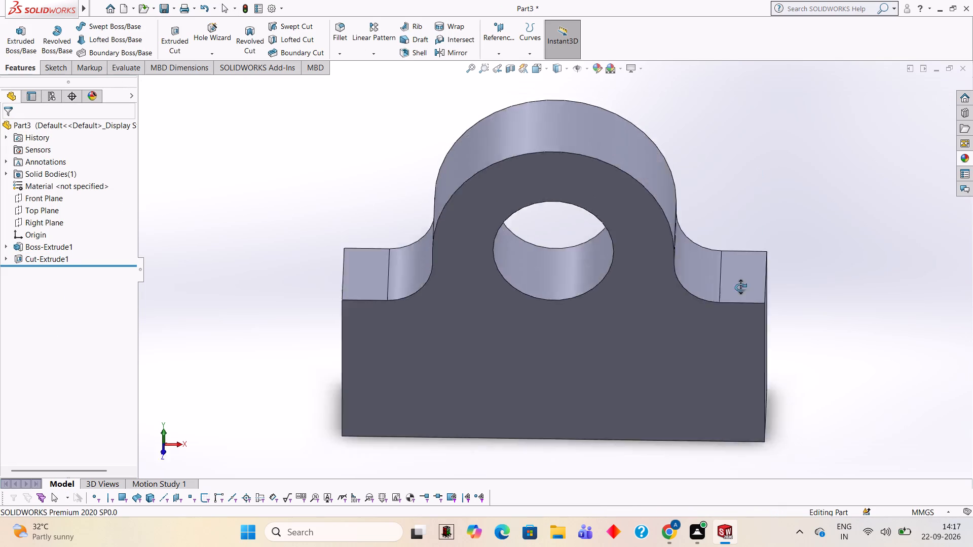
middle_click_drag(740, 287, 770, 281)
scroll(717, 348, "up", 2)
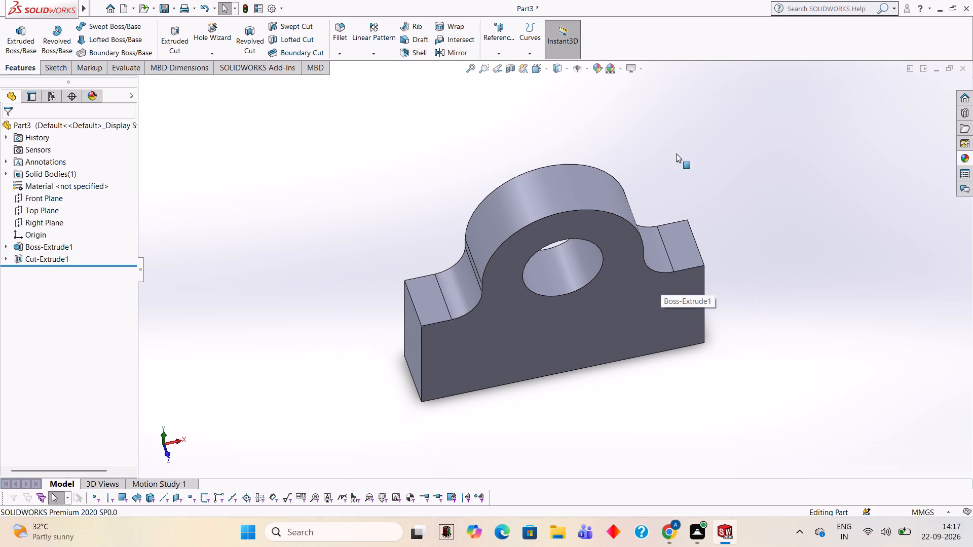
middle_click_drag(673, 153, 669, 139)
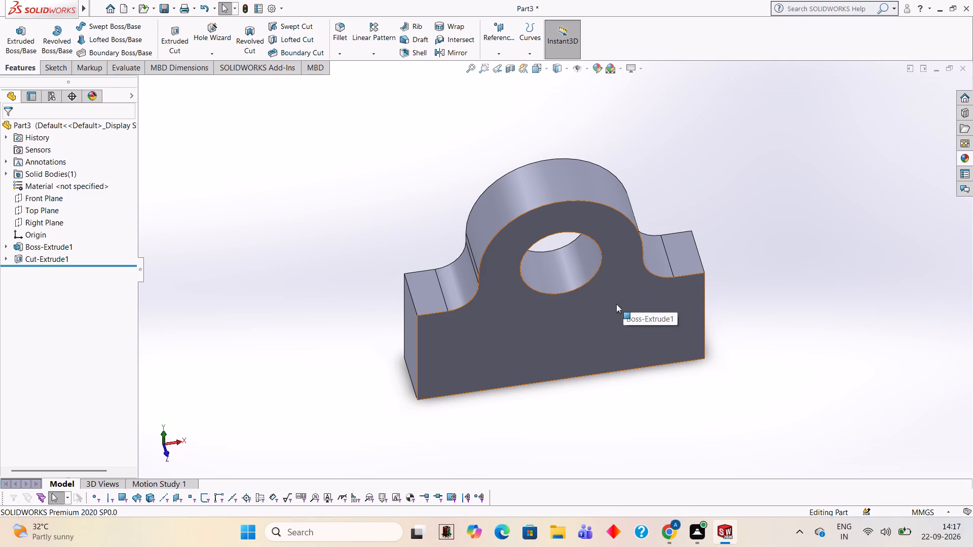
left_click(616, 304)
left_click(665, 270)
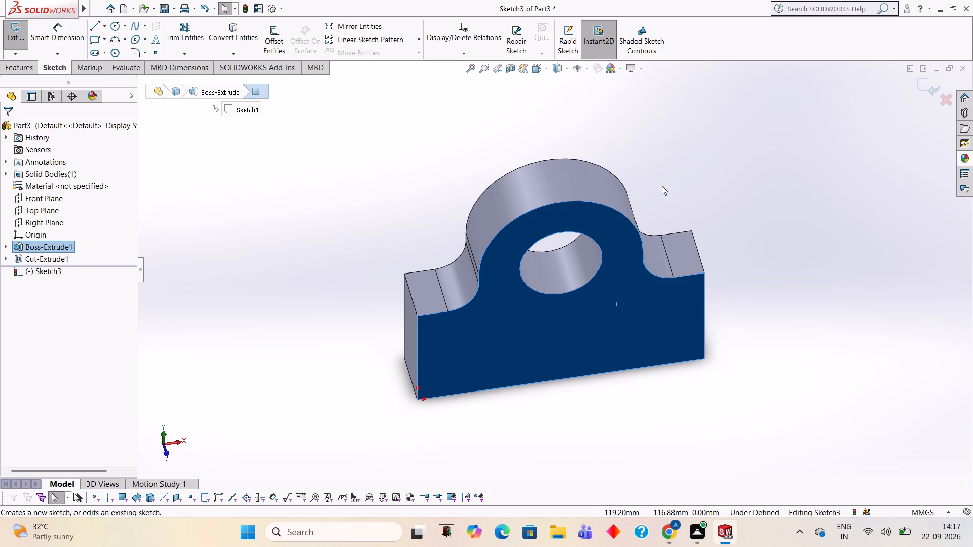
key("ctrl+8")
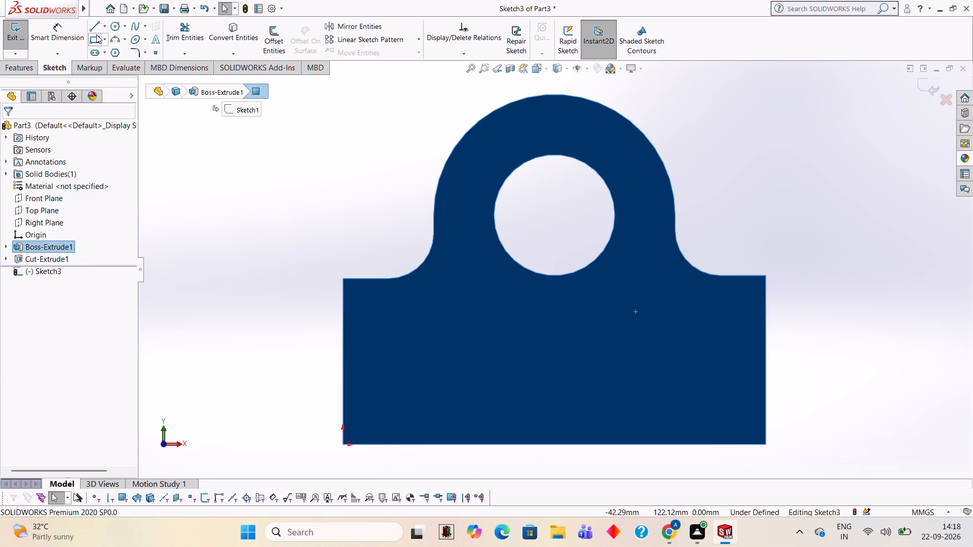
left_click(120, 24)
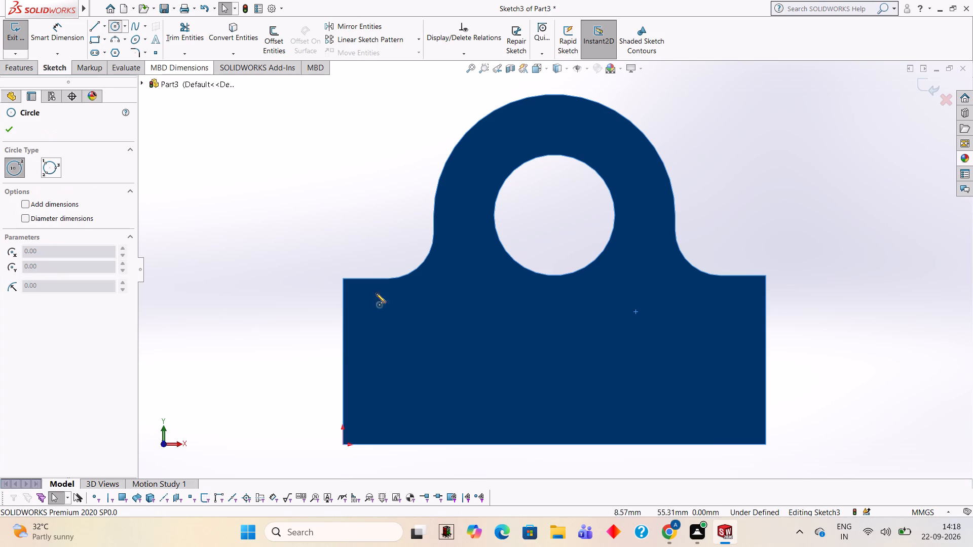
left_click(390, 363)
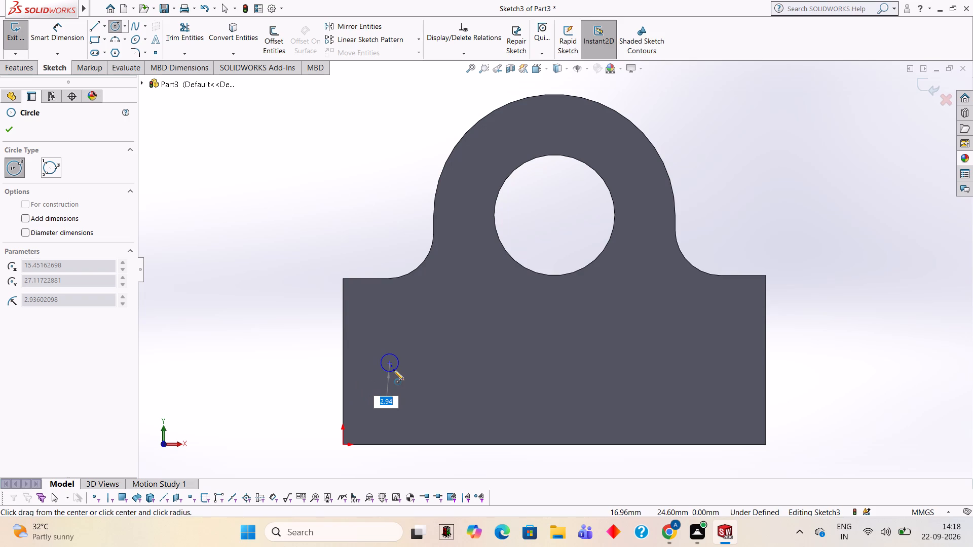
type("10")
key("Return")
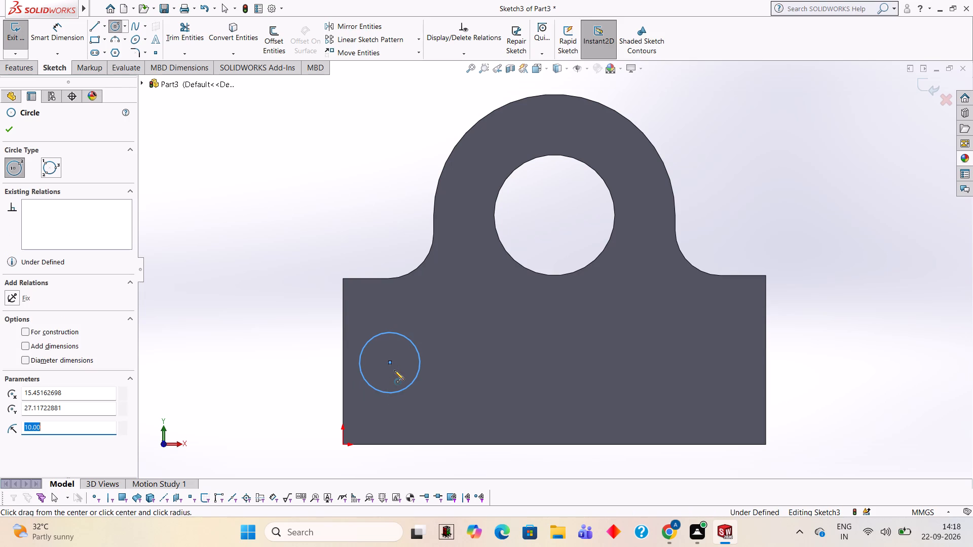
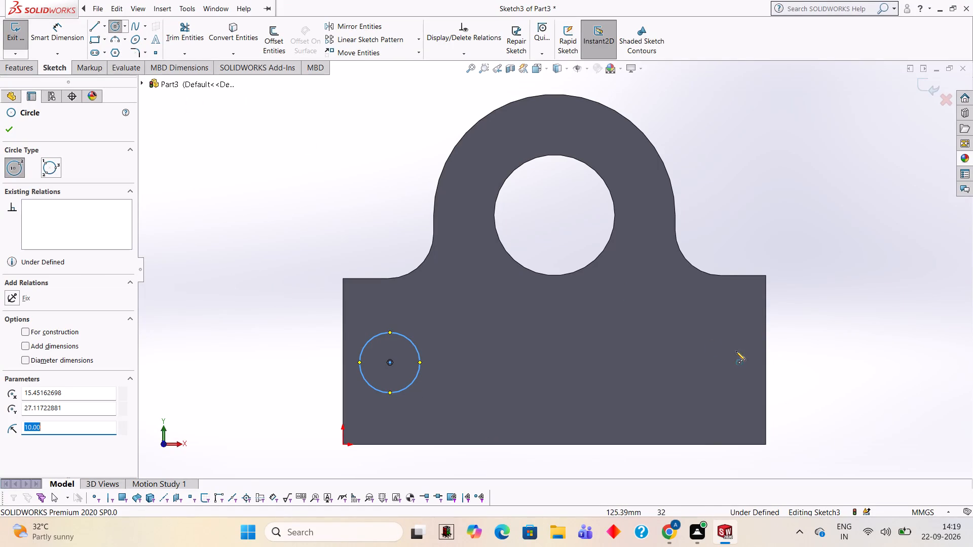
Sketch a second 10 mm radius circle level with the first, centred about 118 mm from the front face's left edge.
left_click(699, 363)
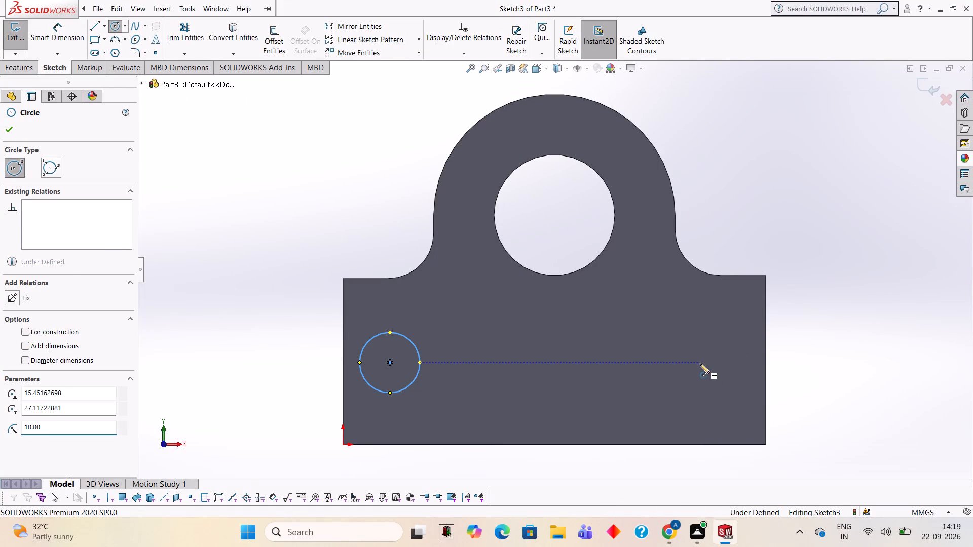
type("10")
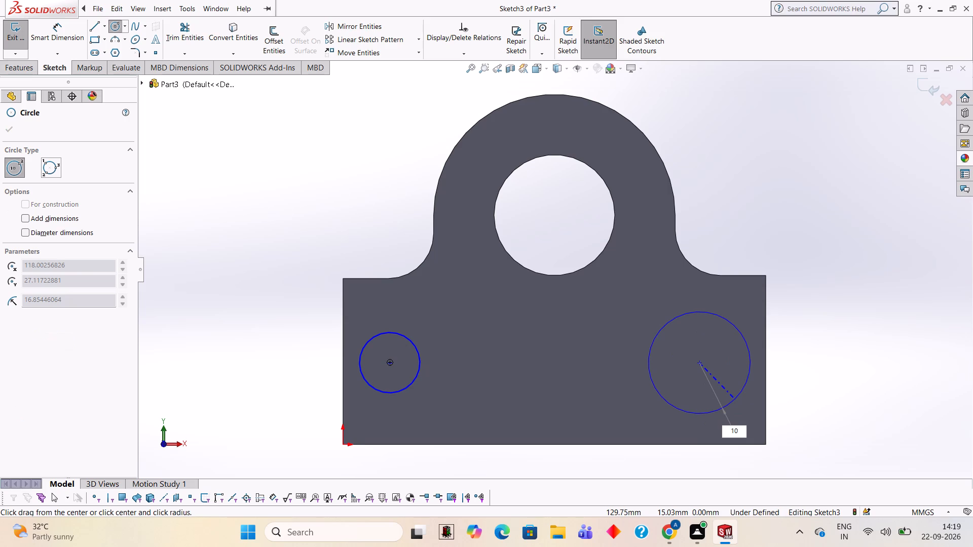
key("Return")
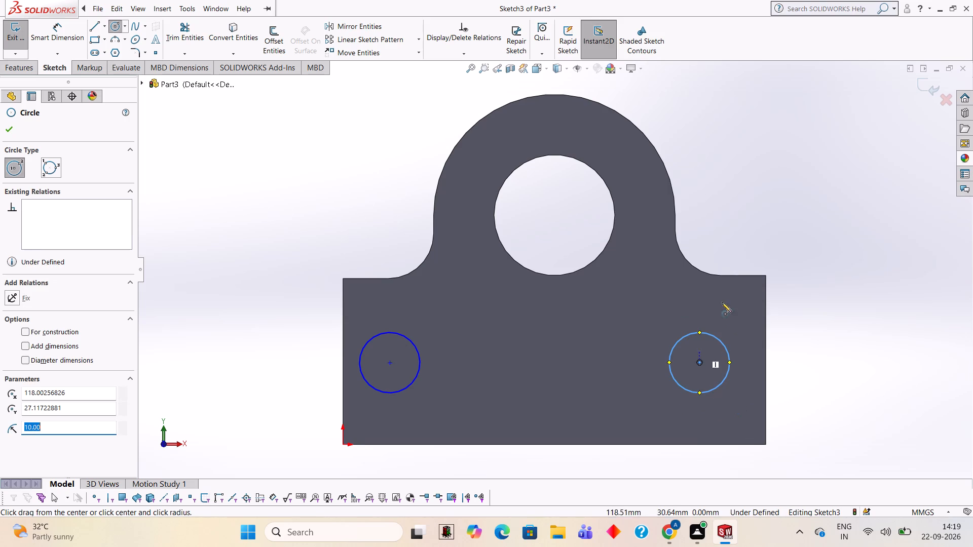
scroll(770, 151, "up", 4)
middle_click_drag(753, 196, 793, 319)
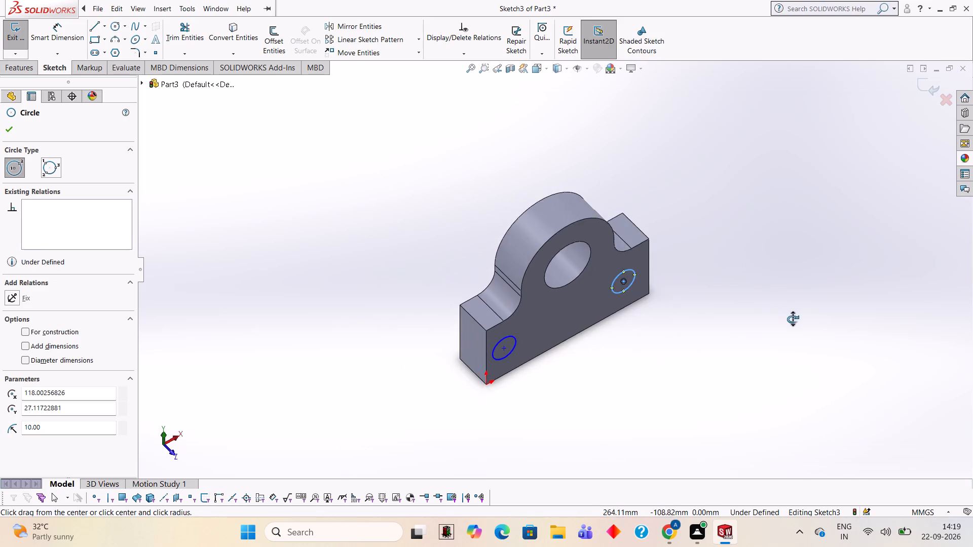
middle_click_drag(793, 319, 784, 302)
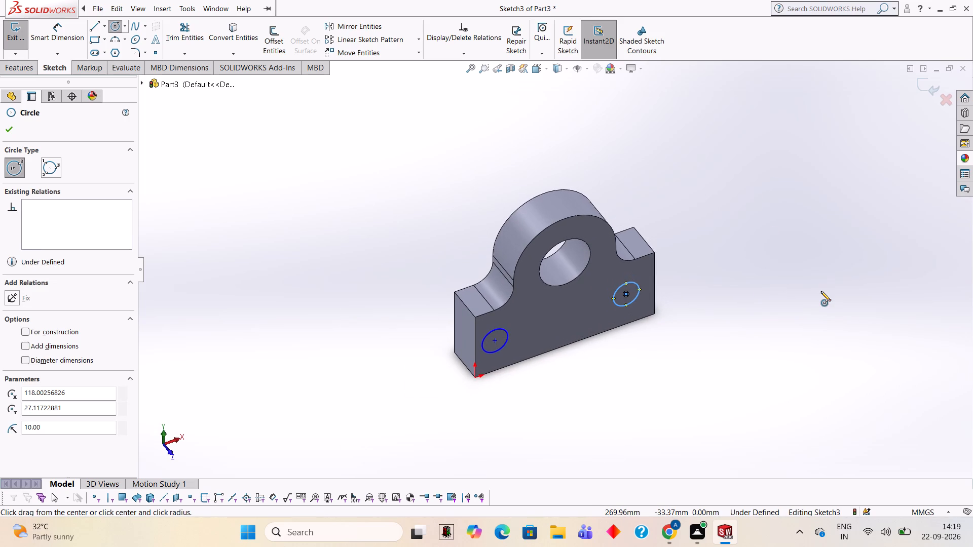
left_click(563, 303)
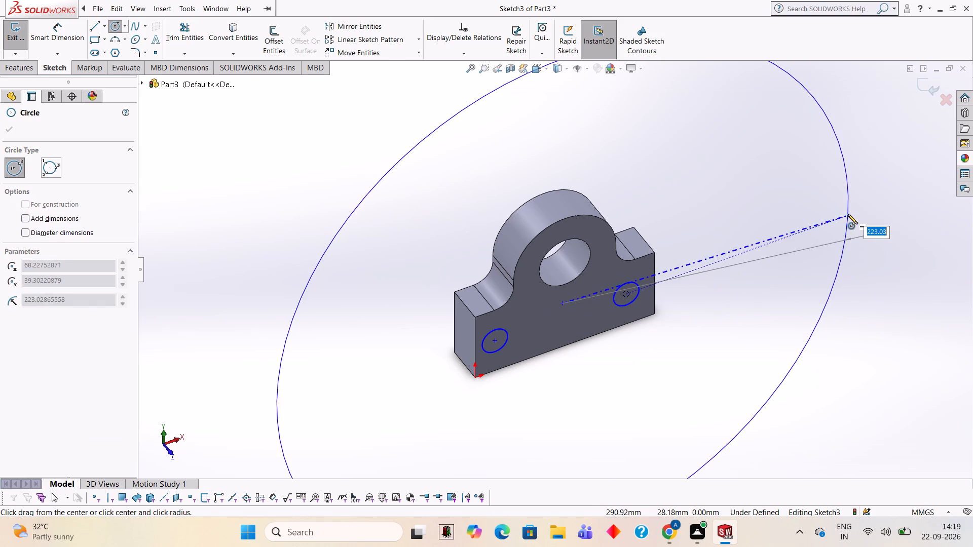
key("Escape")
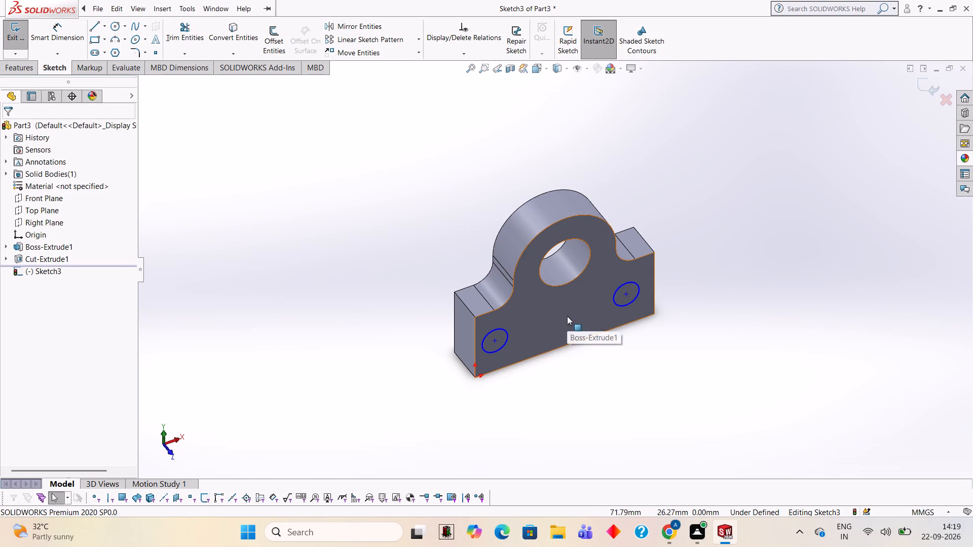
left_click(567, 316)
left_click(686, 128)
Dimension the left circle's centre 28 mm above the bracket's bottom edge.
scroll(632, 272, "down", 2)
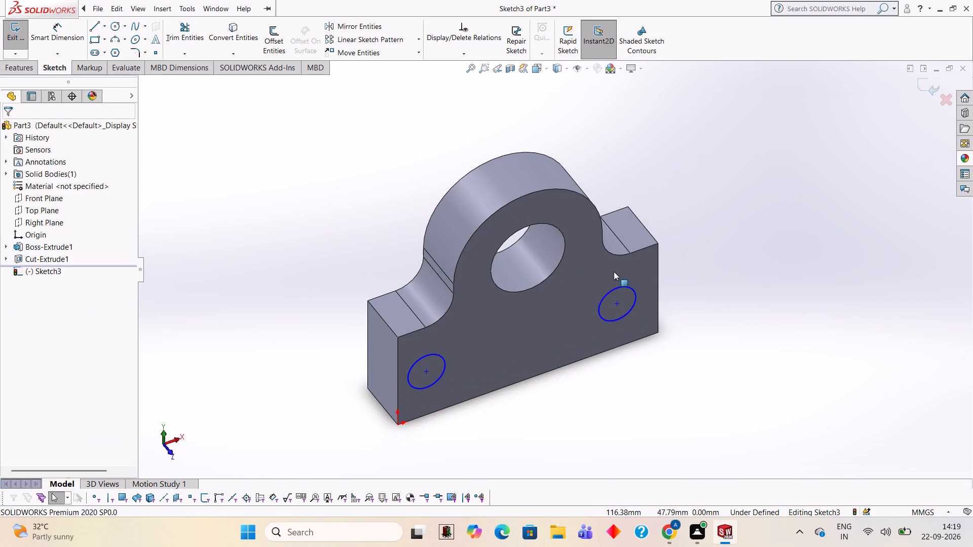
middle_click_drag(717, 301, 679, 187)
scroll(683, 191, "up", 1)
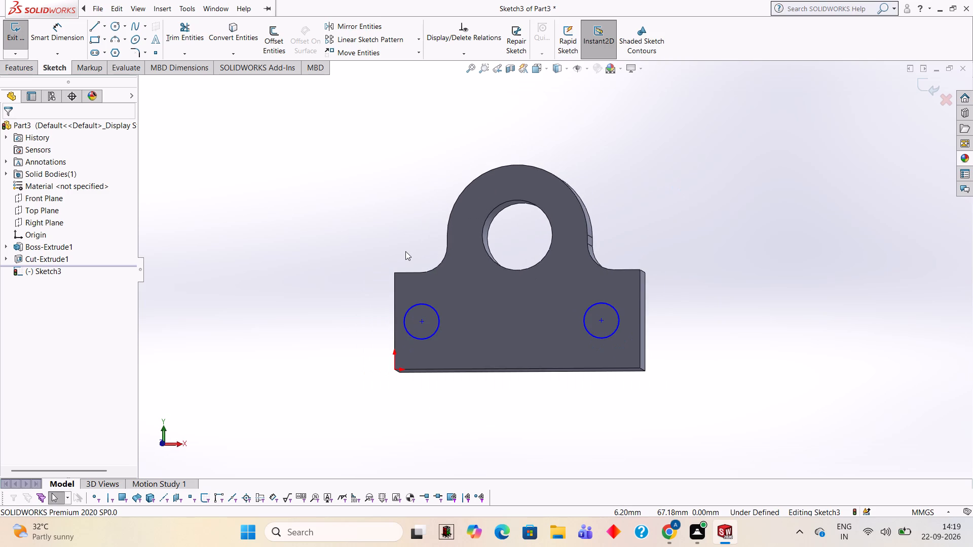
left_click(73, 28)
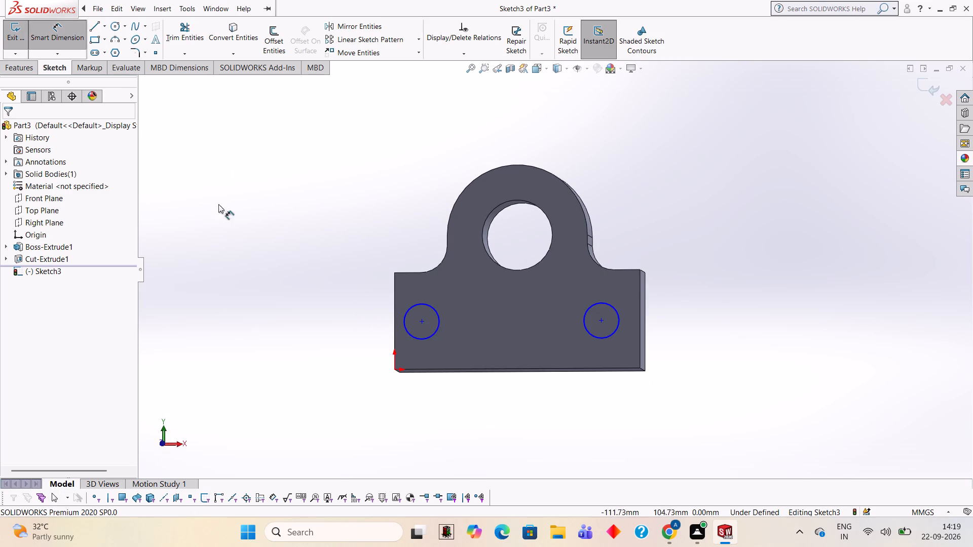
left_click(422, 322)
left_click(428, 369)
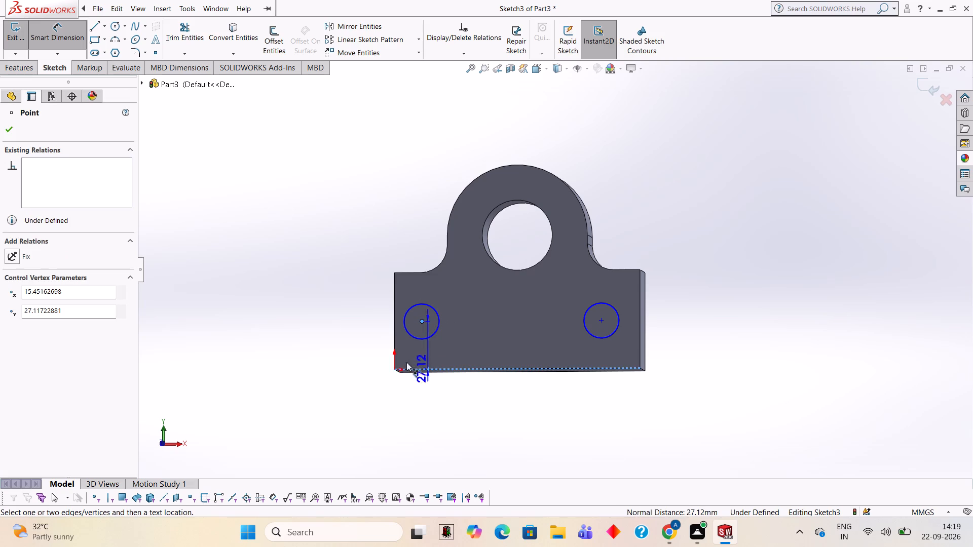
left_click(324, 335)
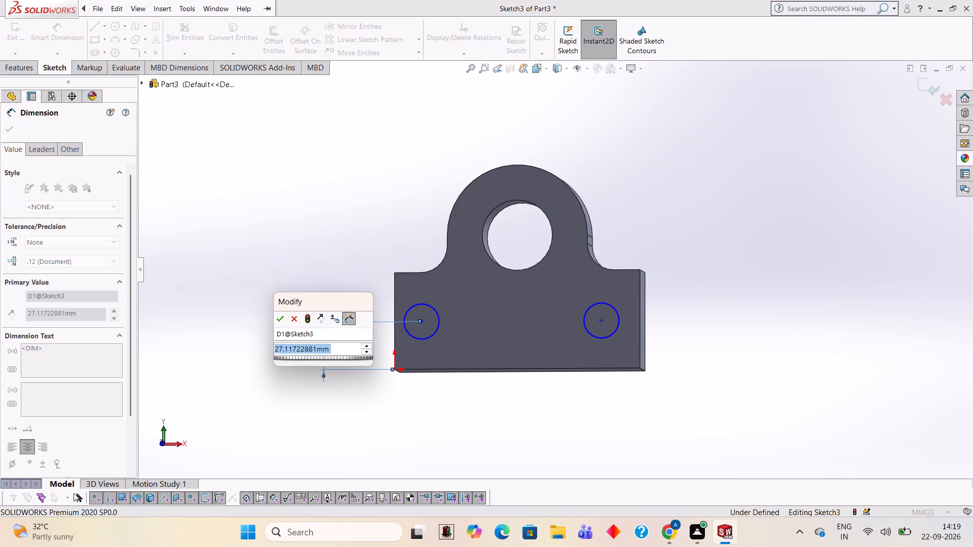
key("2")
key("8")
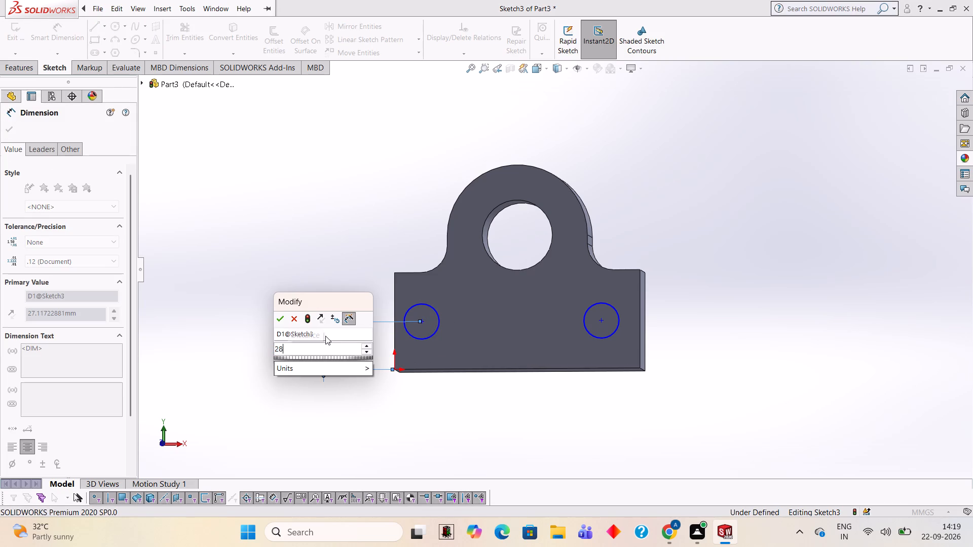
key("Return")
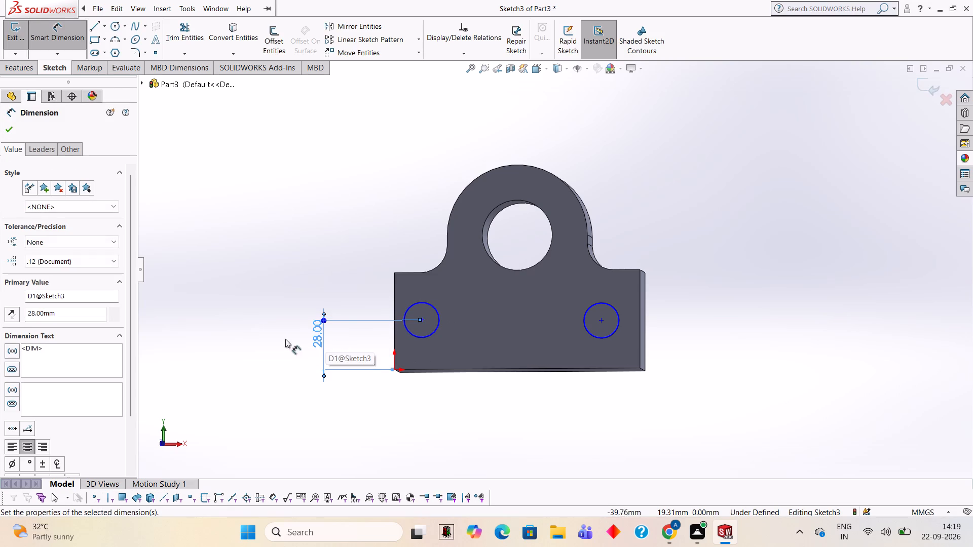
Dimension the right circle's centre 28 mm above the bracket's bottom edge.
left_click(602, 319)
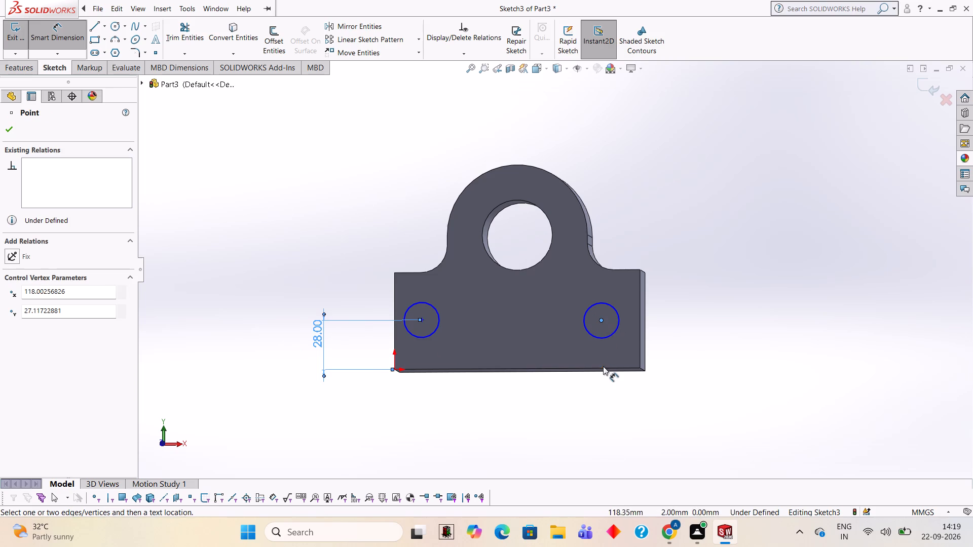
left_click(606, 367)
left_click(700, 332)
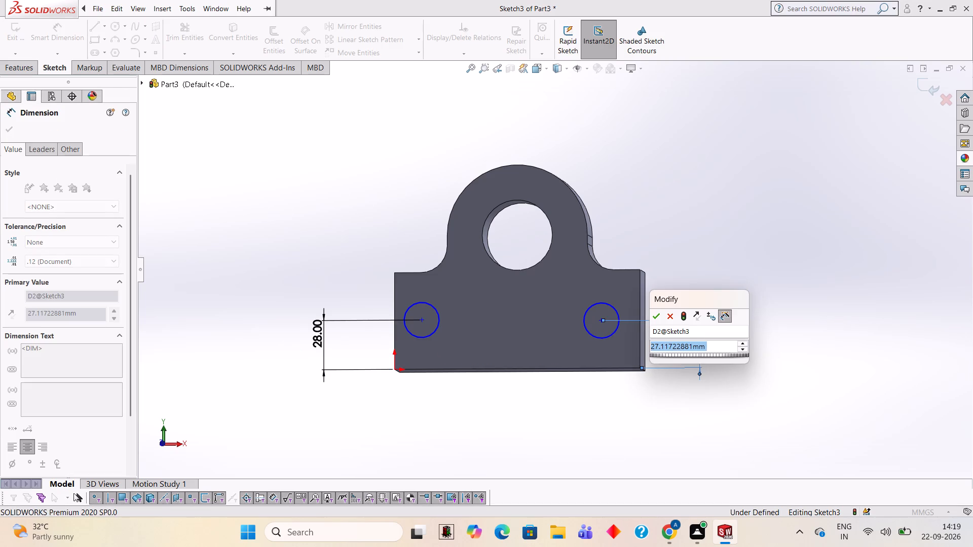
type("28")
key("Return")
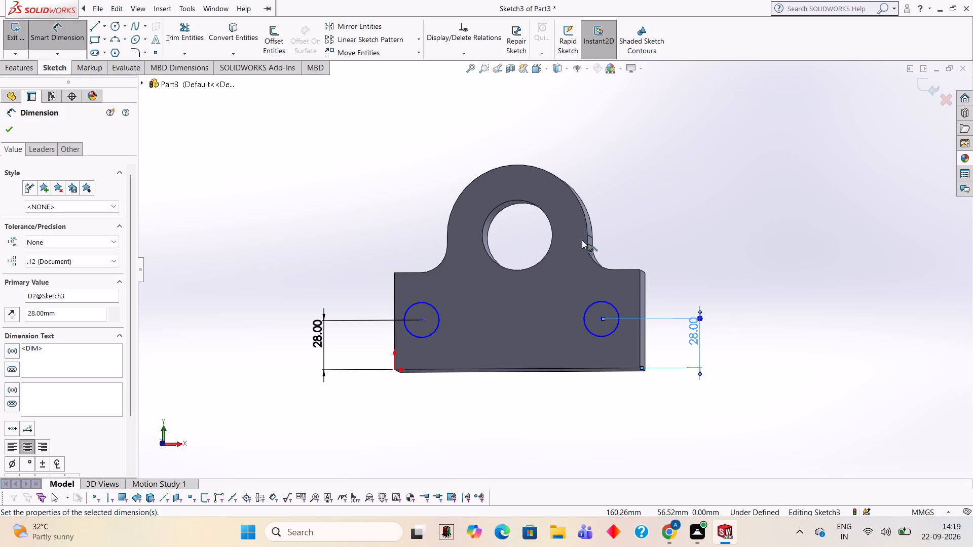
Dimension the horizontal distance between the two lower circle centres as 108 mm.
left_click(422, 321)
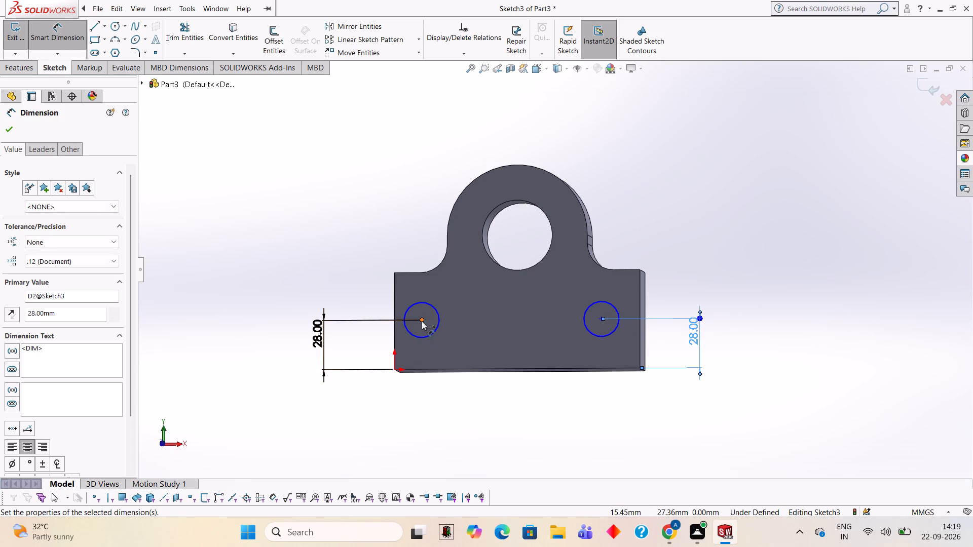
left_click(601, 318)
left_click(519, 427)
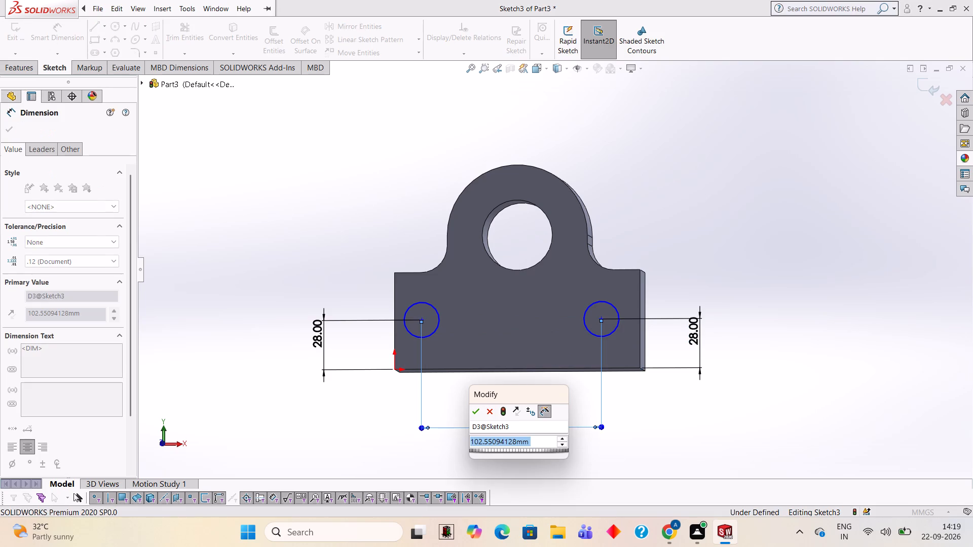
type("108")
key("Return")
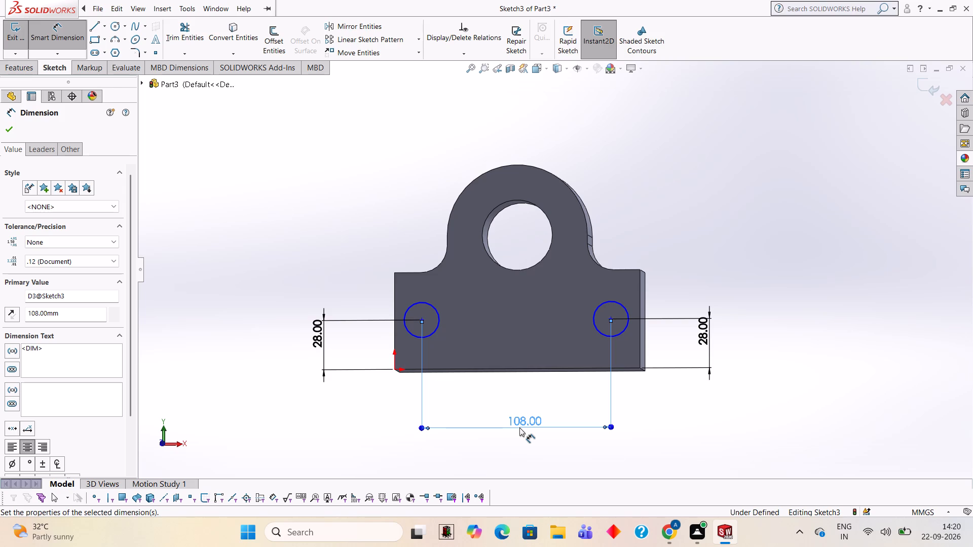
left_click(672, 180)
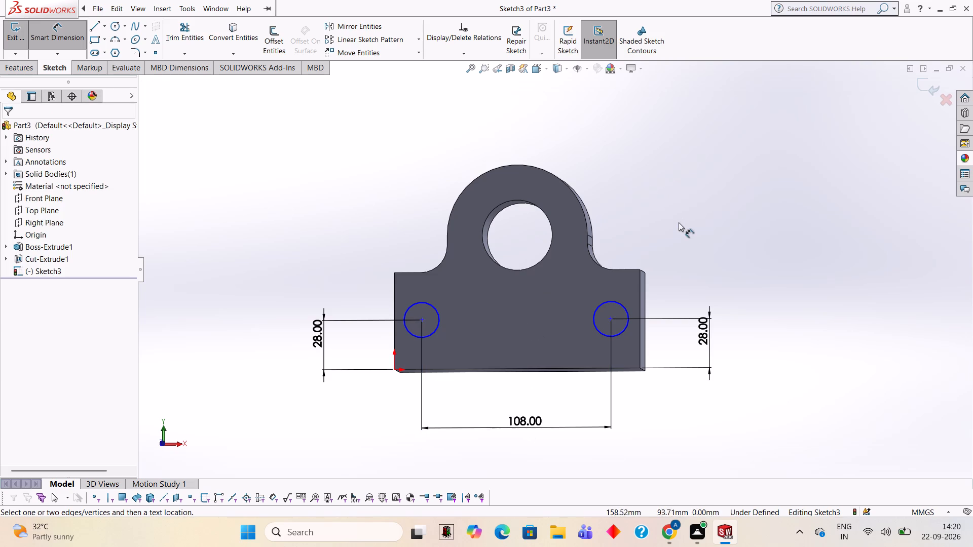
middle_click_drag(688, 232, 694, 238)
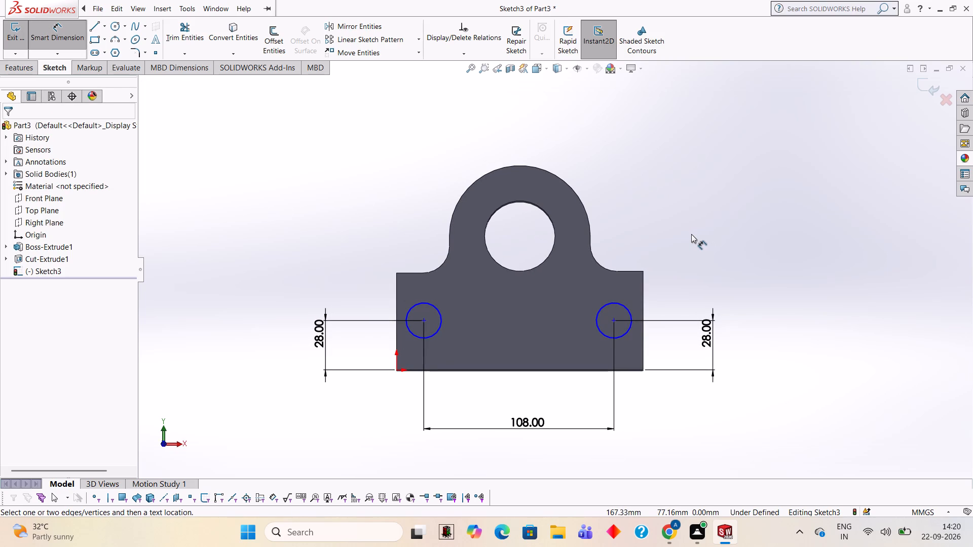
left_click(680, 229)
Cut both 10 mm radius circles through the body with a 30 mm blind extruded cut.
left_click(27, 68)
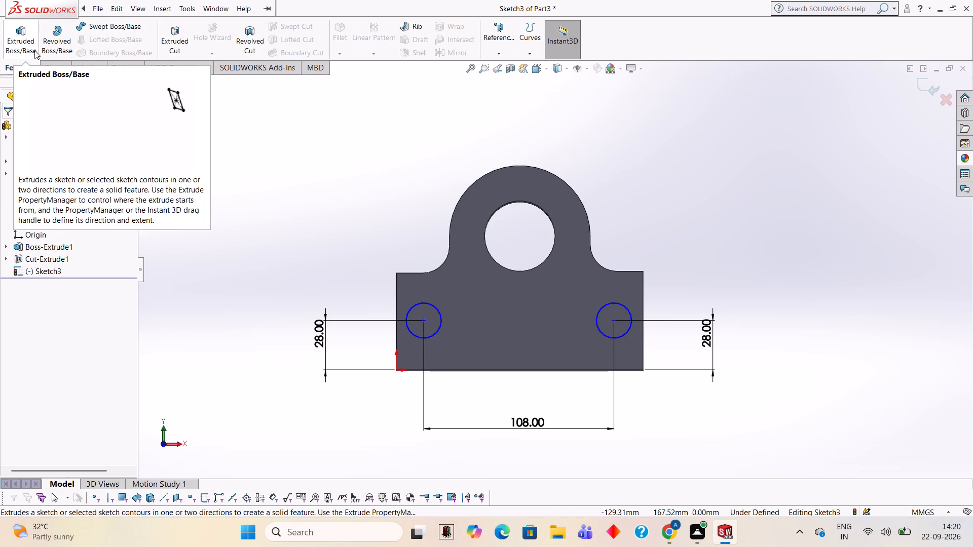
left_click(170, 33)
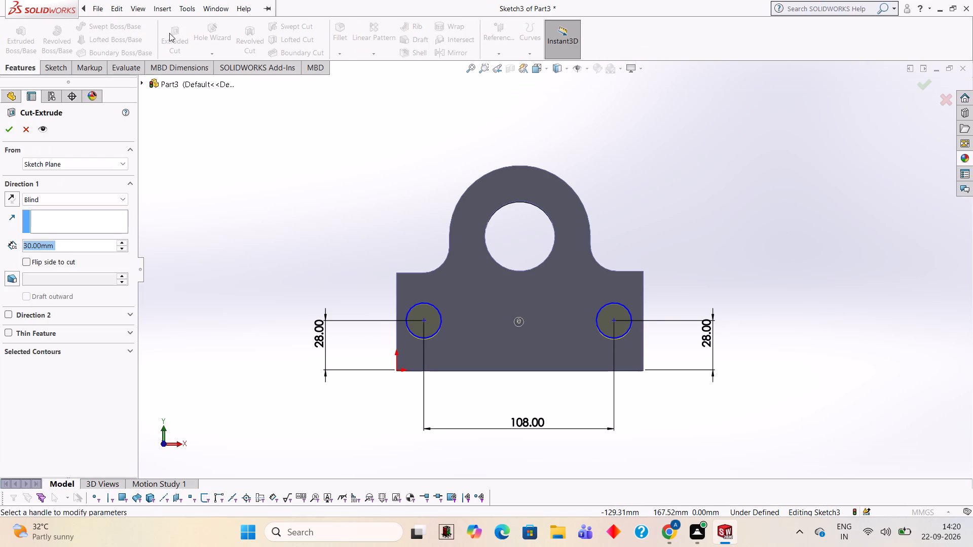
left_click(8, 130)
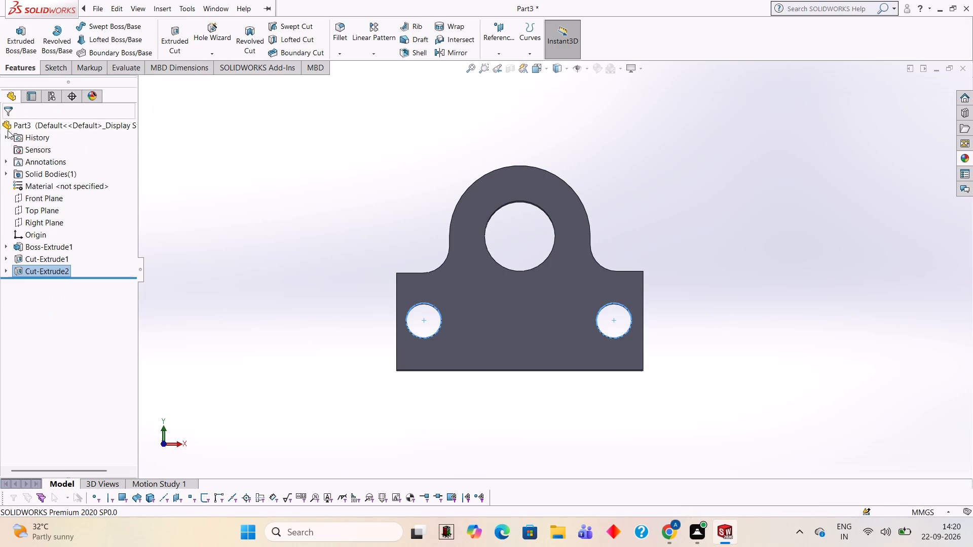
left_click(347, 199)
middle_click_drag(345, 198, 365, 306)
middle_click_drag(365, 306, 365, 306)
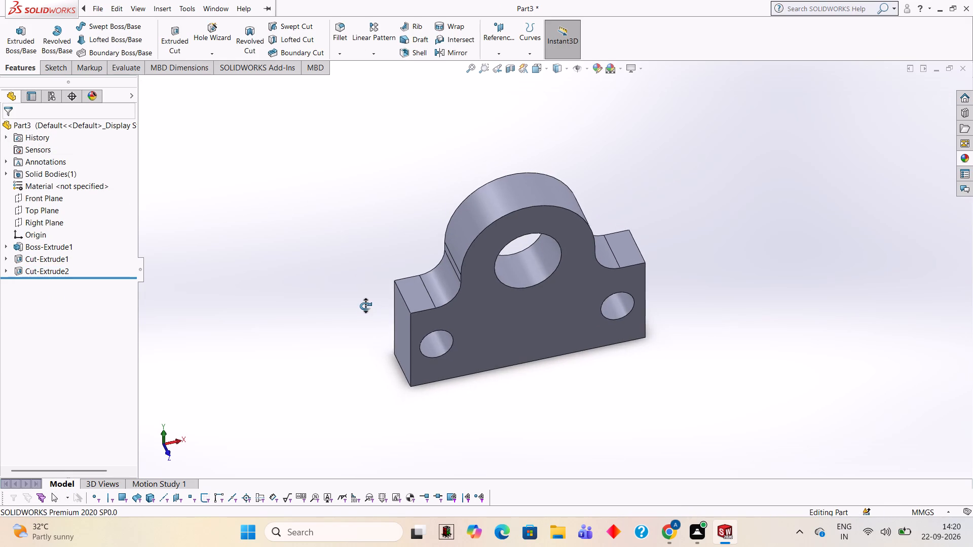
middle_click_drag(365, 306, 380, 302)
scroll(579, 387, "up", 2)
scroll(560, 382, "down", 1)
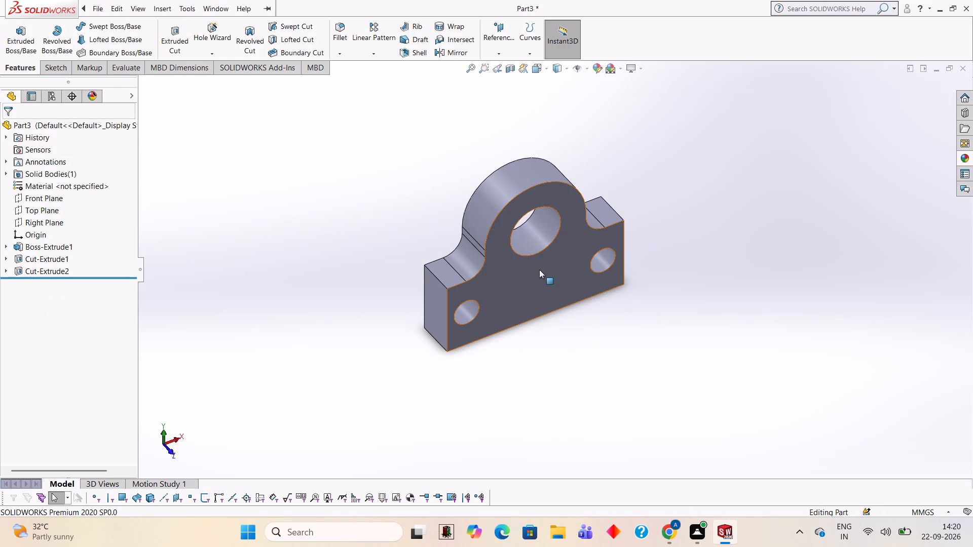
left_click(544, 271)
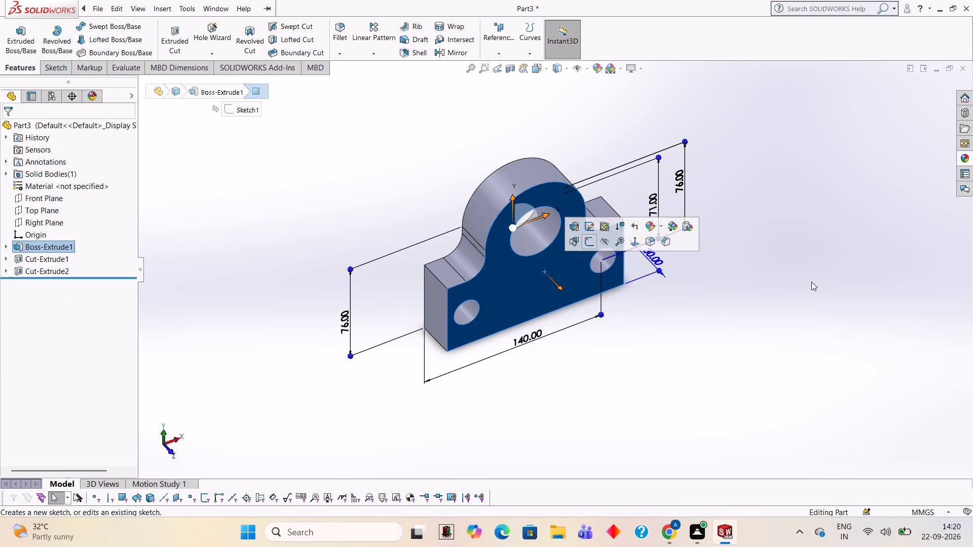
left_click(811, 282)
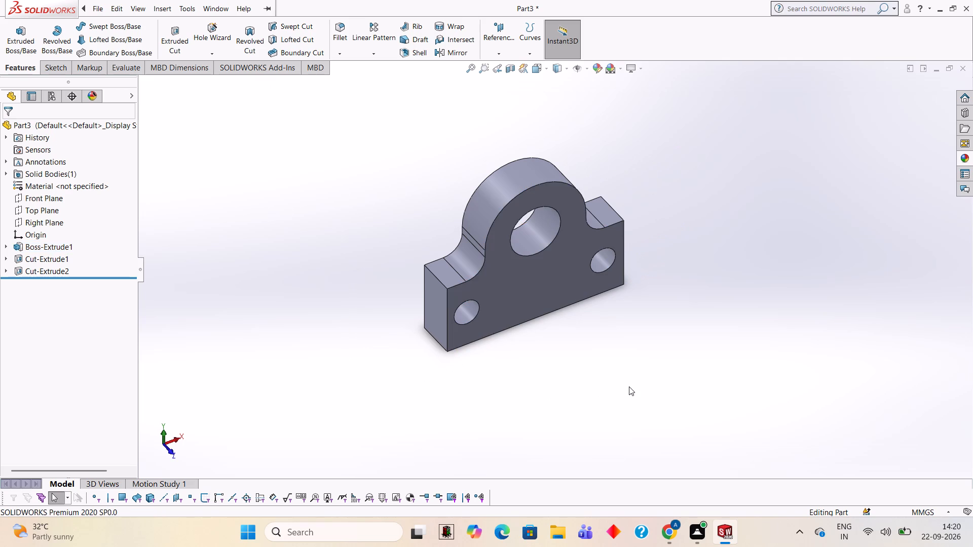
Start a new sketch on the bracket's flat bottom face.
middle_click_drag(629, 386, 654, 111)
middle_click_drag(662, 112, 833, 183)
middle_click_drag(634, 403, 641, 301)
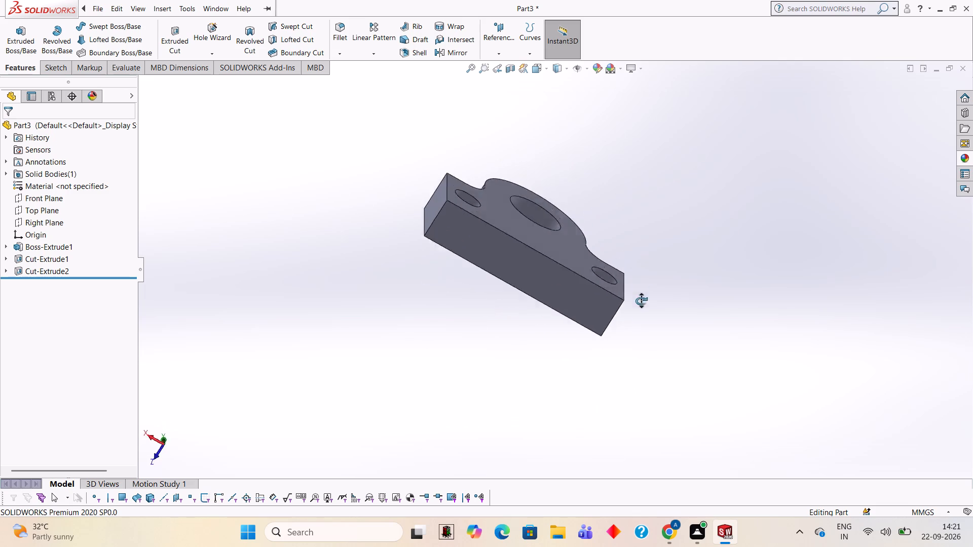
middle_click_drag(641, 301, 601, 221)
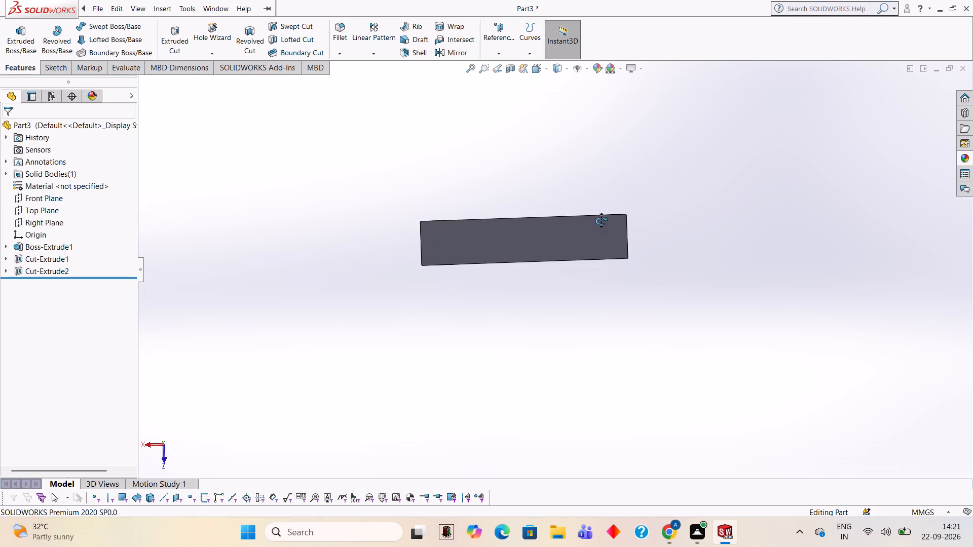
middle_click_drag(601, 221, 604, 221)
left_click(530, 248)
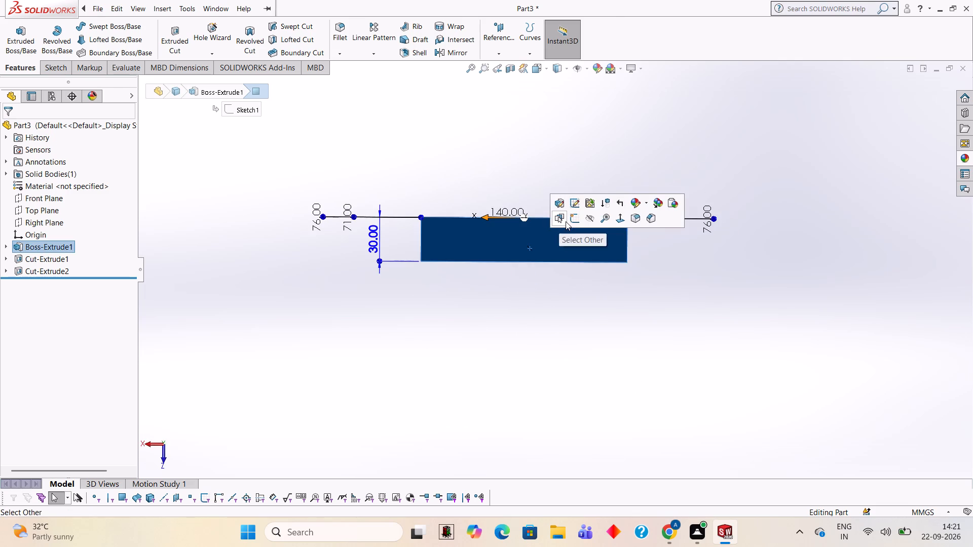
left_click(577, 220)
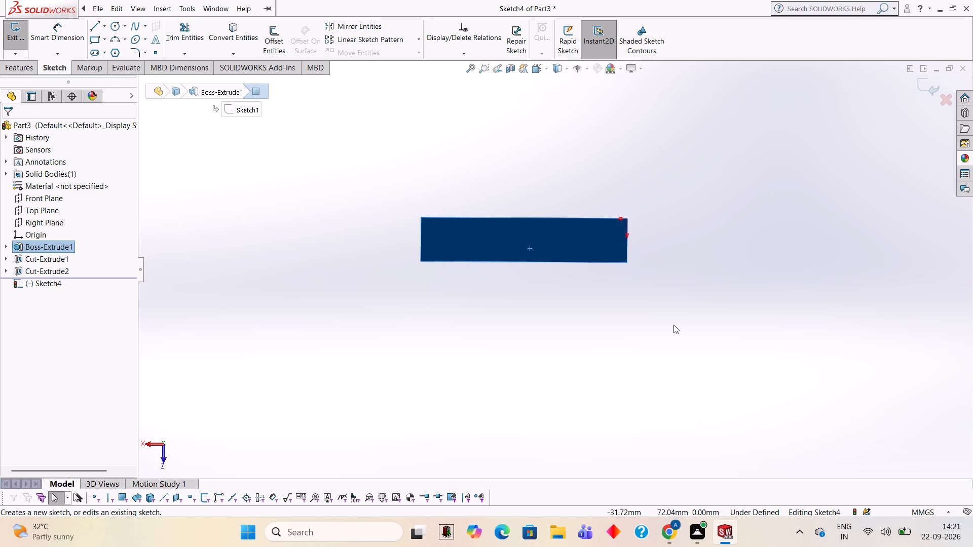
middle_click_drag(796, 253, 762, 277)
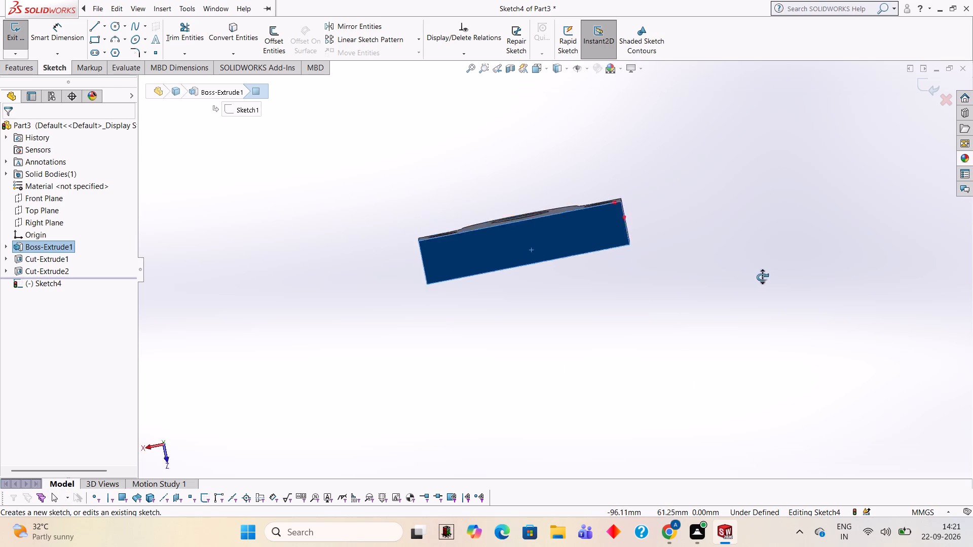
Exit the empty bottom-face sketch and start a new sketch on the bracket's narrow flat end face.
middle_click_drag(762, 277, 682, 462)
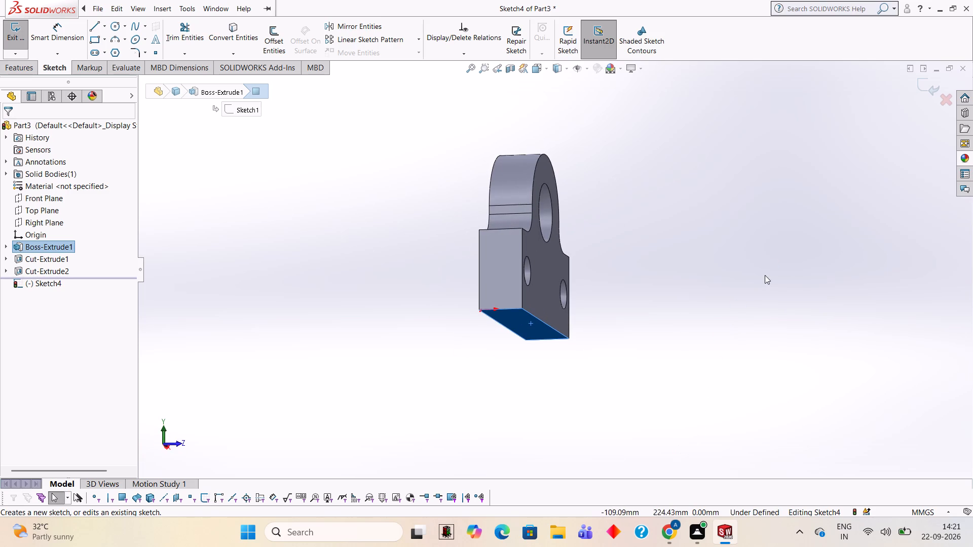
middle_click_drag(765, 275, 709, 334)
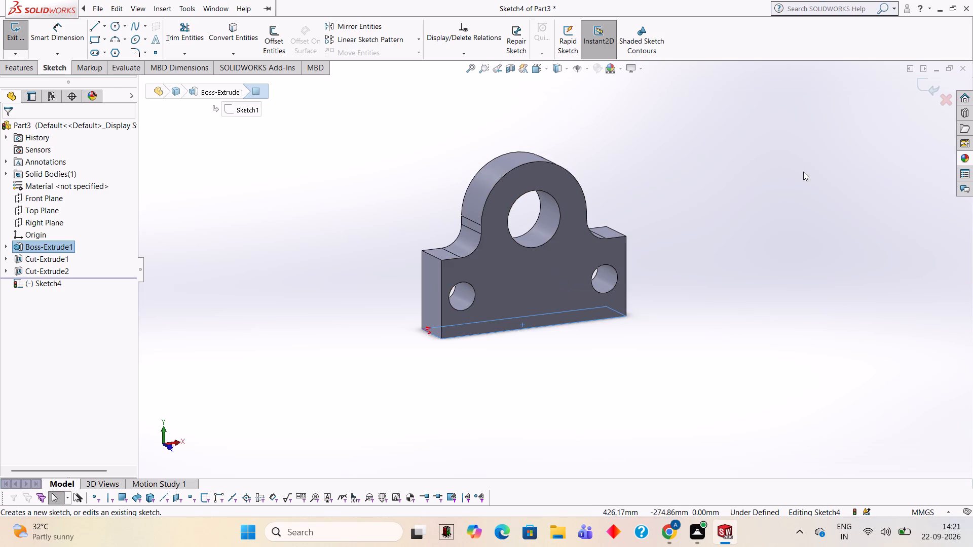
left_click(803, 172)
middle_click_drag(776, 246, 800, 259)
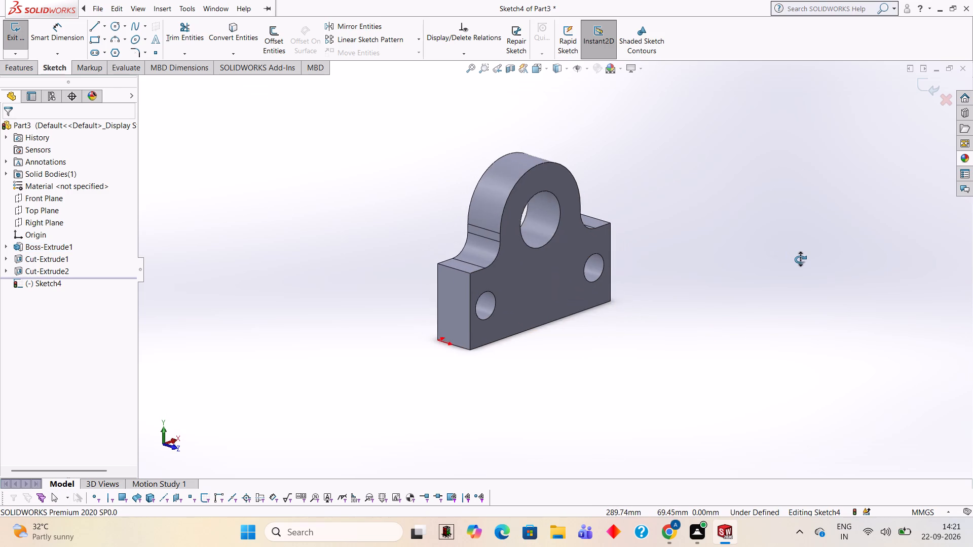
middle_click_drag(800, 259, 841, 266)
left_click(515, 308)
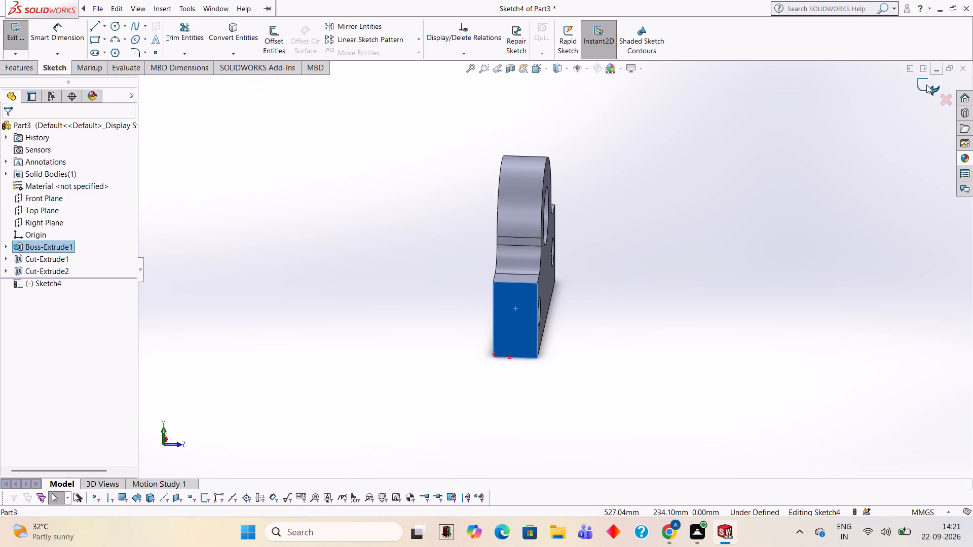
left_click(926, 86)
left_click(525, 309)
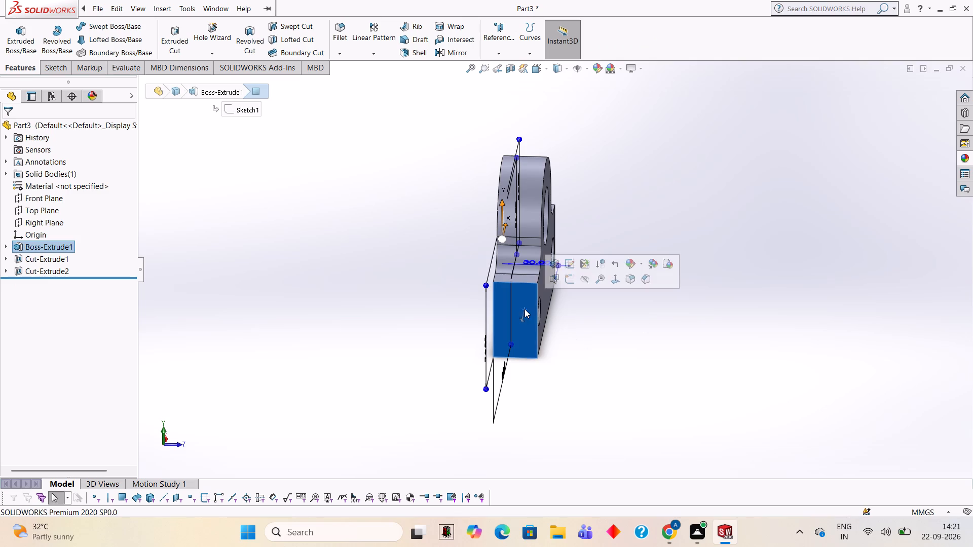
left_click(570, 279)
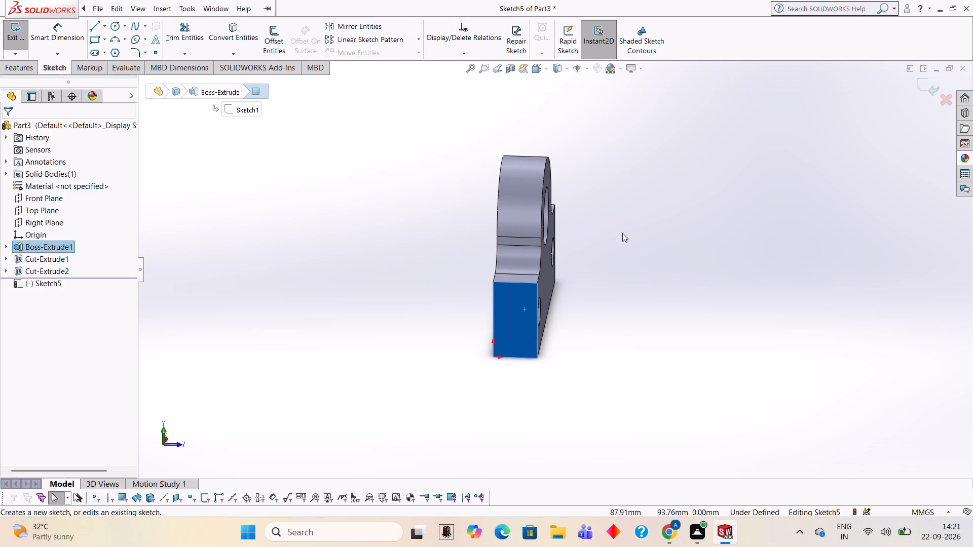
Draw a 45 mm vertical line up the end face's front edge, starting at its bottom corner.
key("ctrl+8")
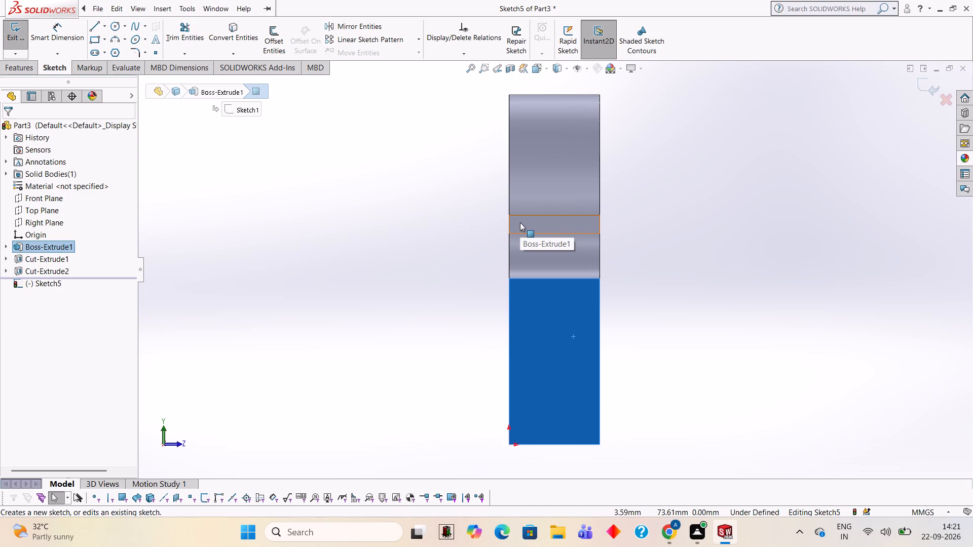
middle_click(660, 367)
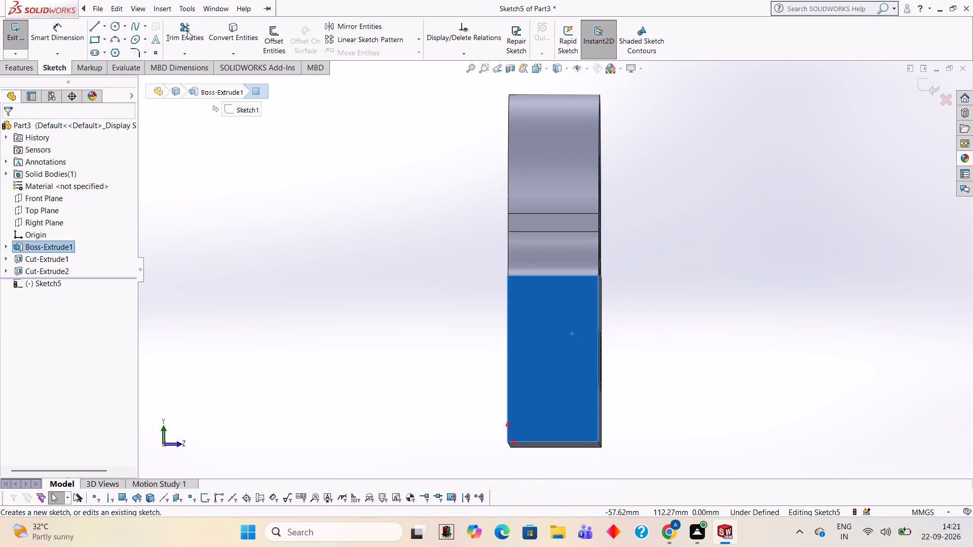
left_click(271, 137)
left_click(100, 22)
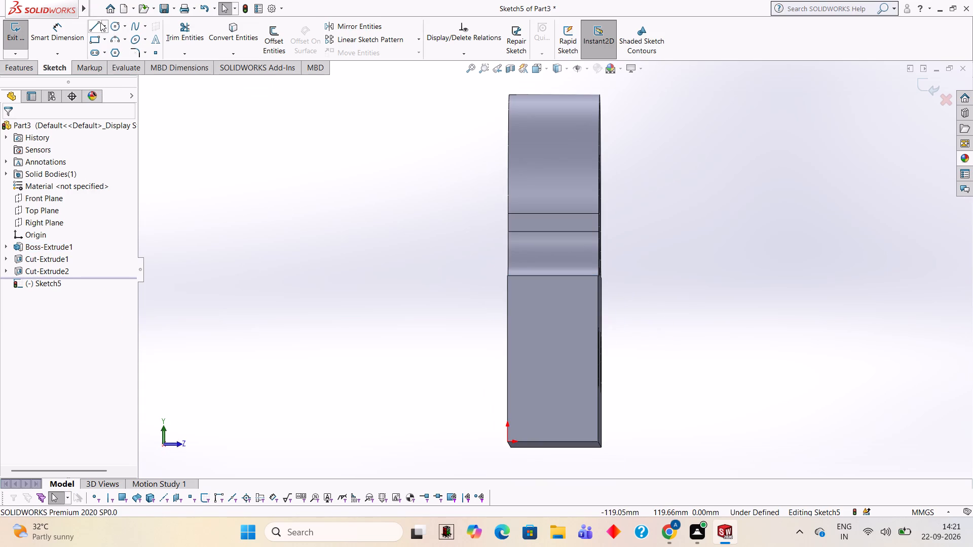
left_click(599, 440)
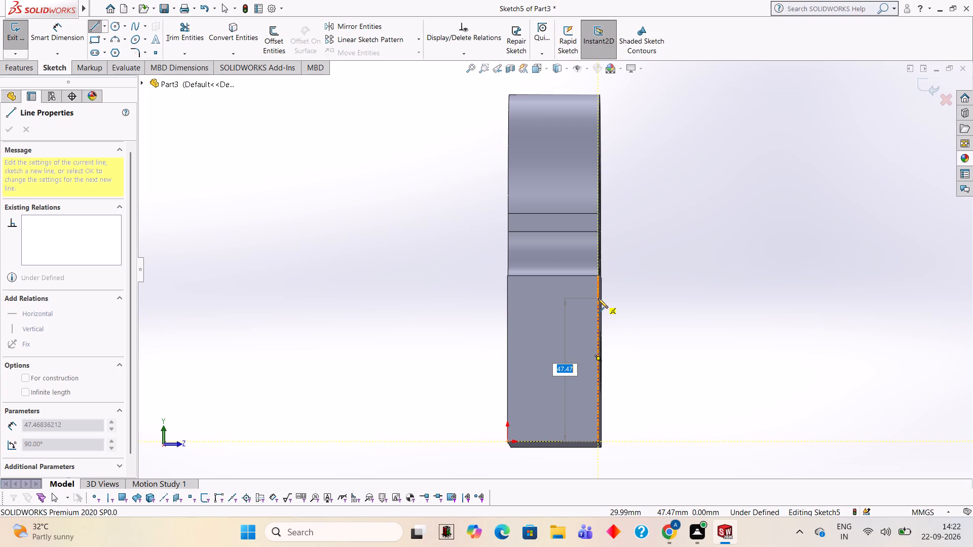
type("45")
key("Return")
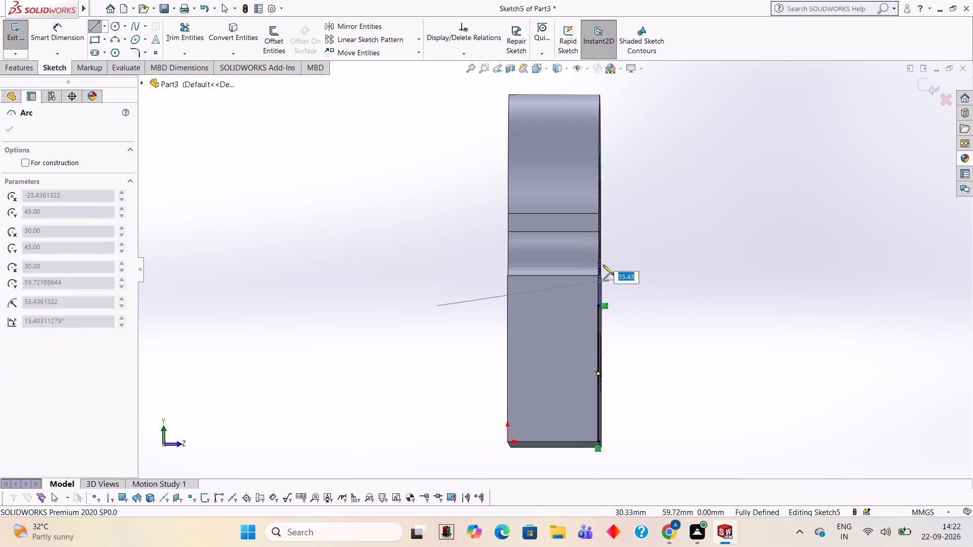
key("Escape")
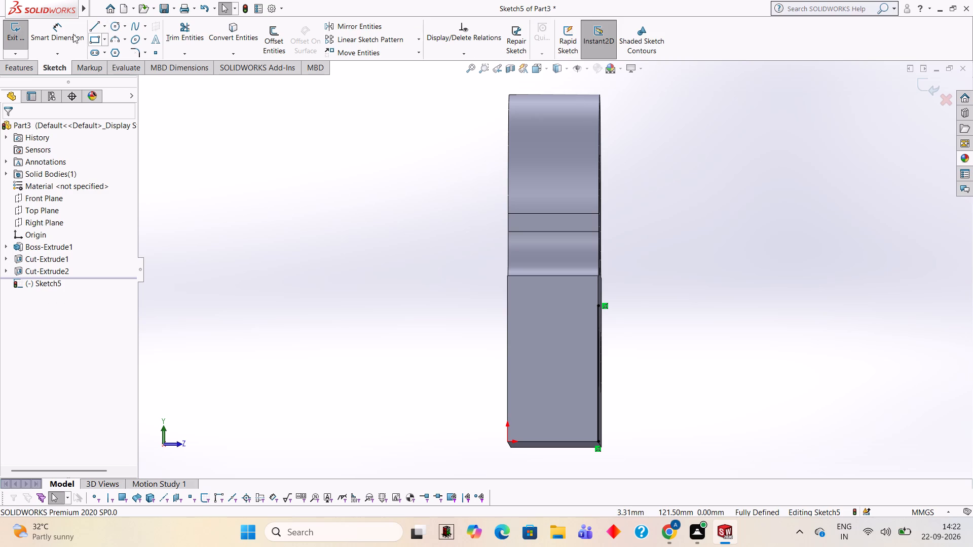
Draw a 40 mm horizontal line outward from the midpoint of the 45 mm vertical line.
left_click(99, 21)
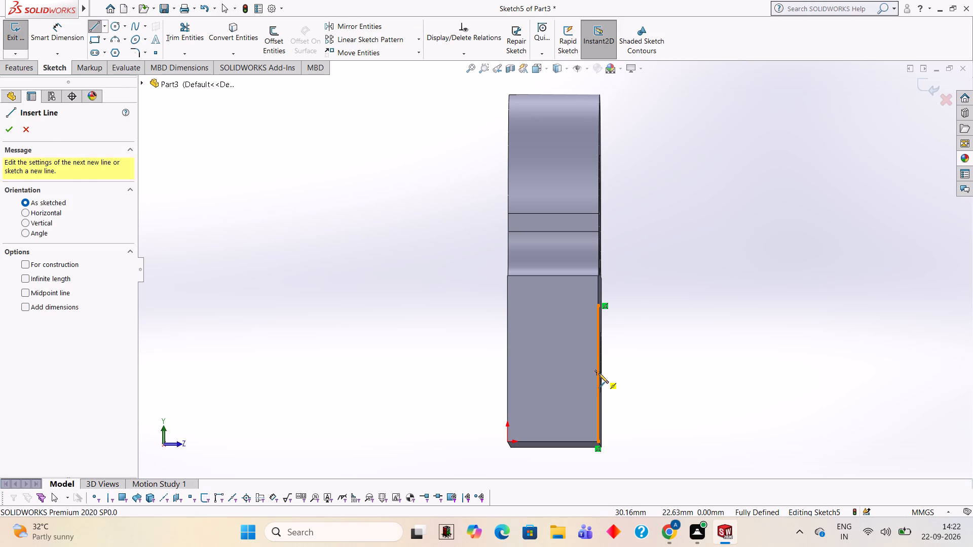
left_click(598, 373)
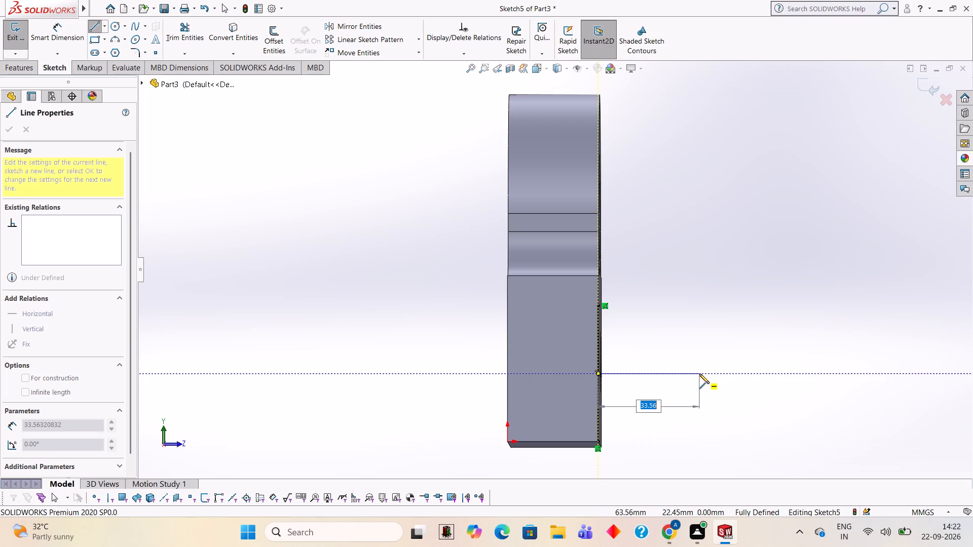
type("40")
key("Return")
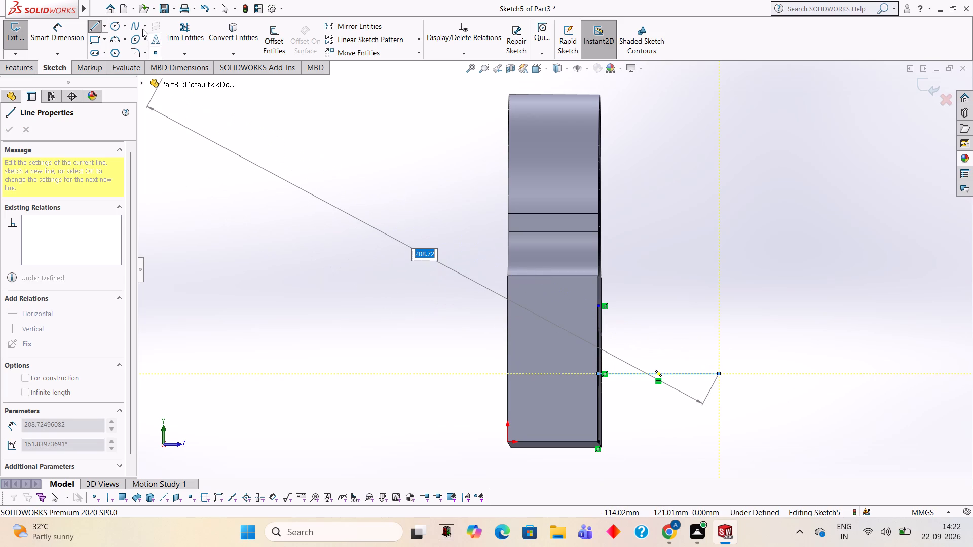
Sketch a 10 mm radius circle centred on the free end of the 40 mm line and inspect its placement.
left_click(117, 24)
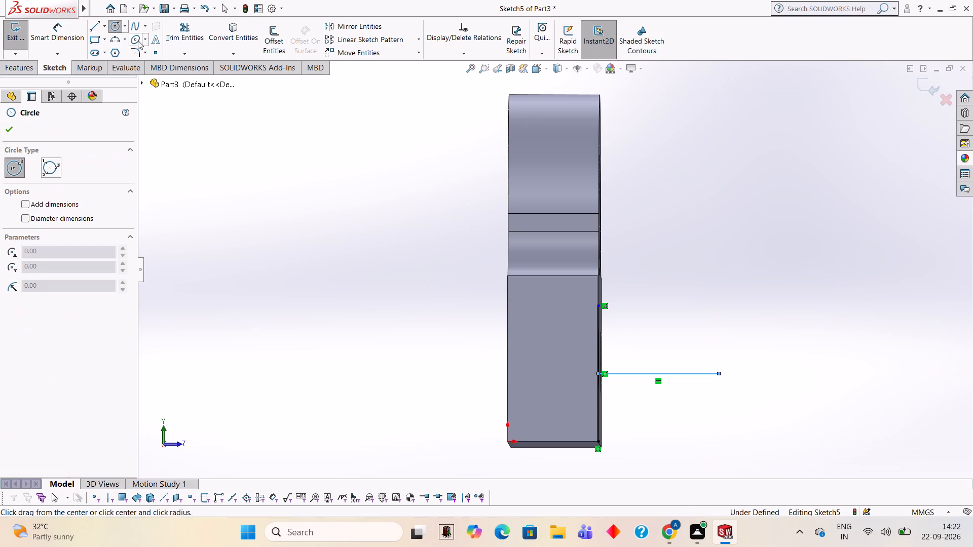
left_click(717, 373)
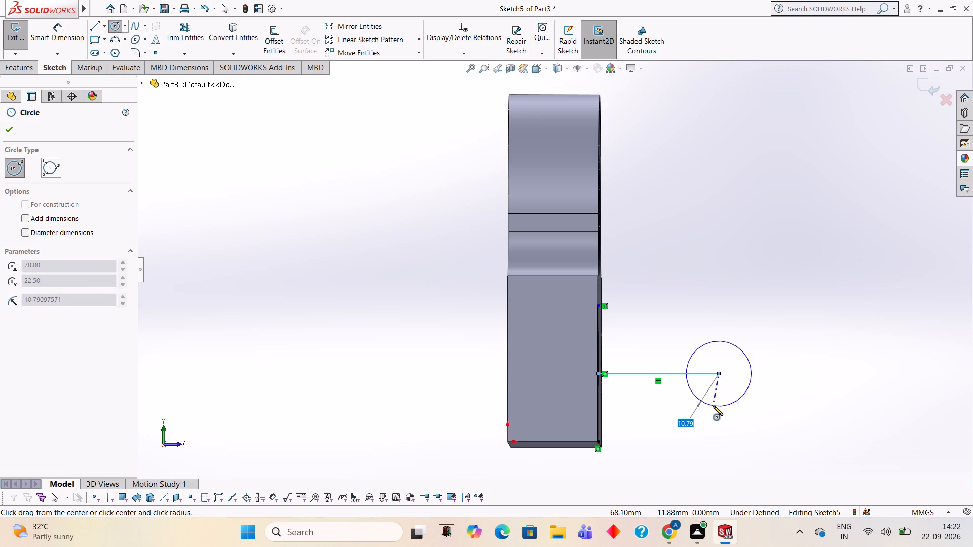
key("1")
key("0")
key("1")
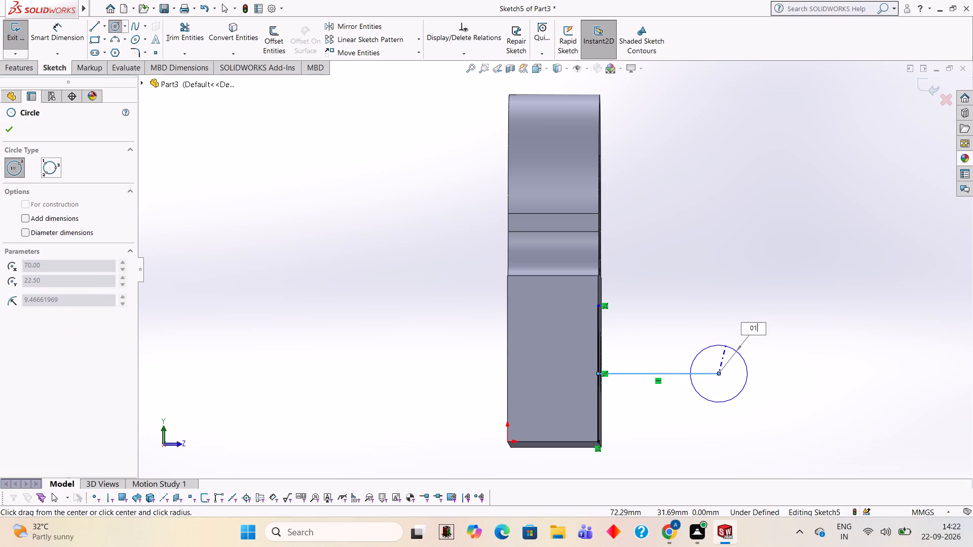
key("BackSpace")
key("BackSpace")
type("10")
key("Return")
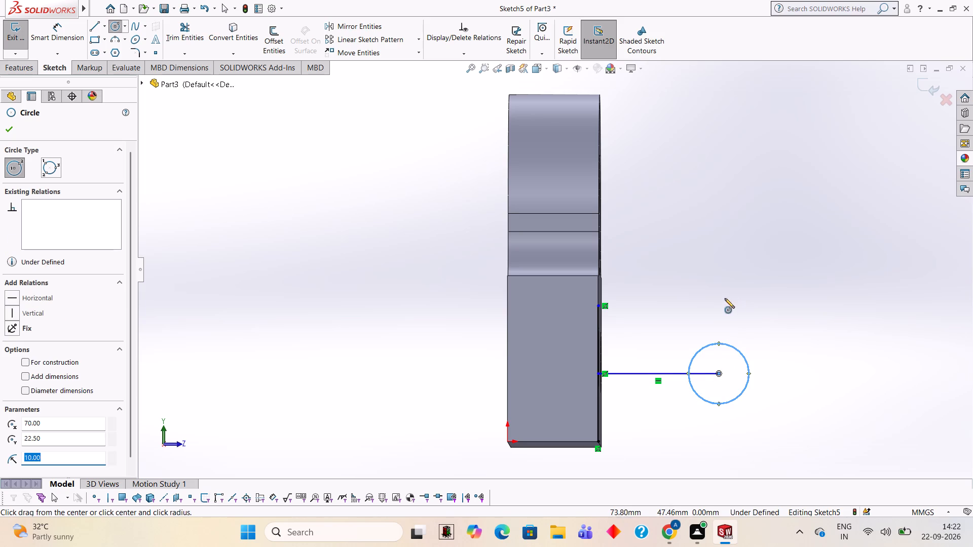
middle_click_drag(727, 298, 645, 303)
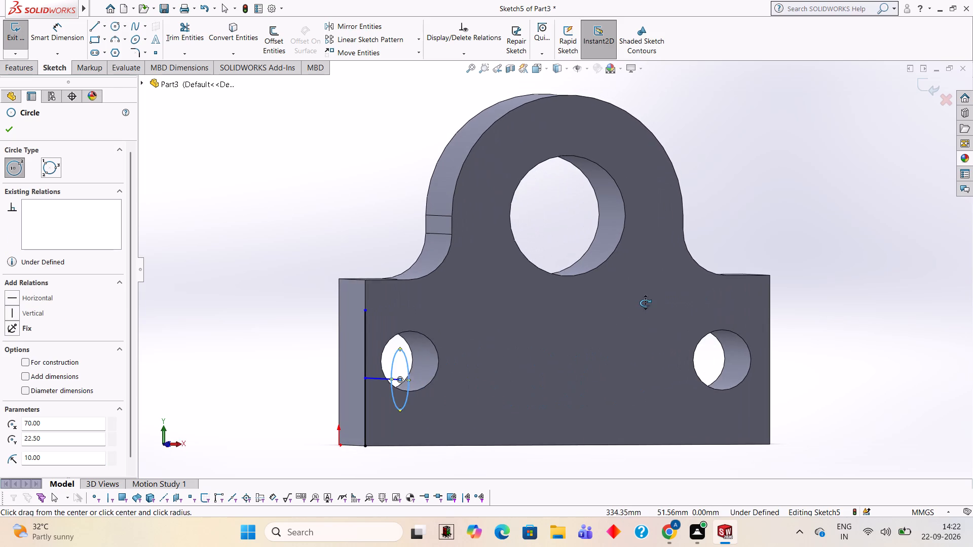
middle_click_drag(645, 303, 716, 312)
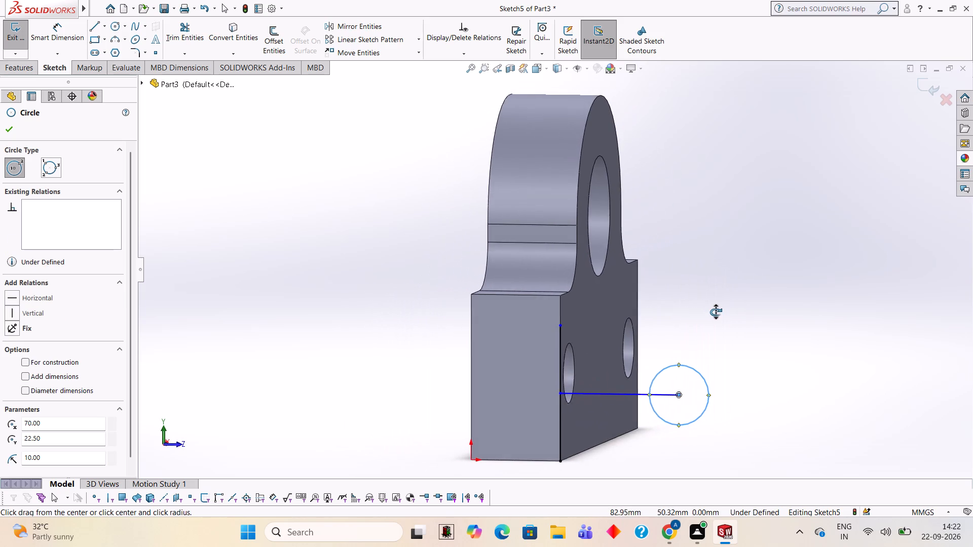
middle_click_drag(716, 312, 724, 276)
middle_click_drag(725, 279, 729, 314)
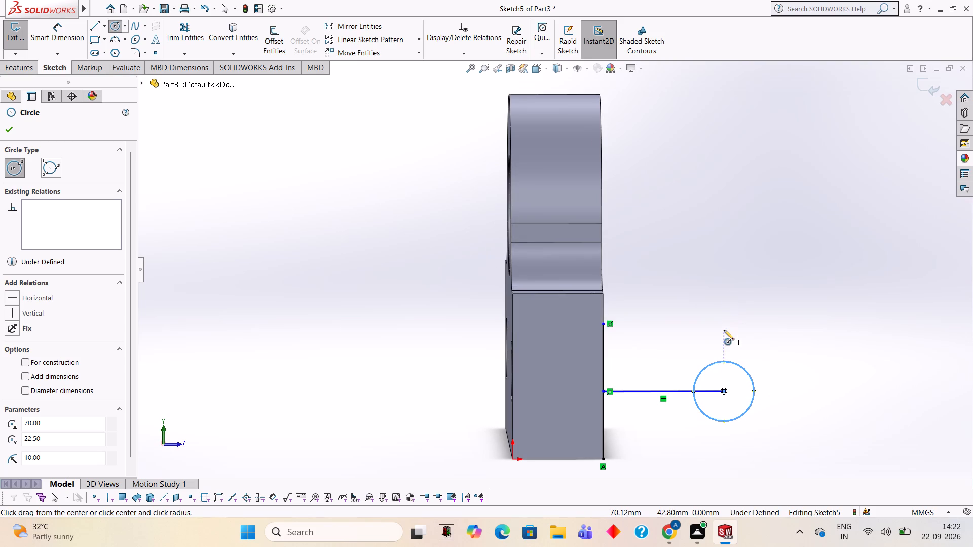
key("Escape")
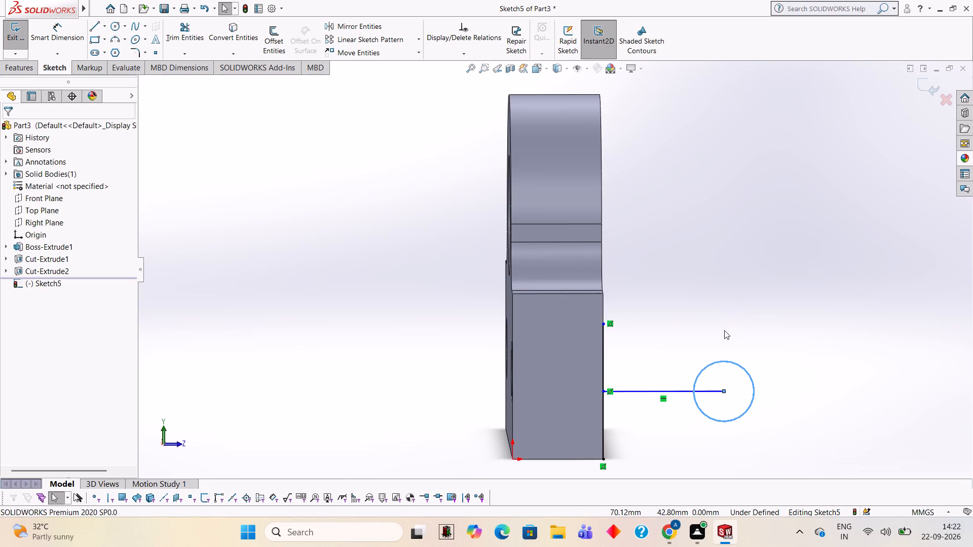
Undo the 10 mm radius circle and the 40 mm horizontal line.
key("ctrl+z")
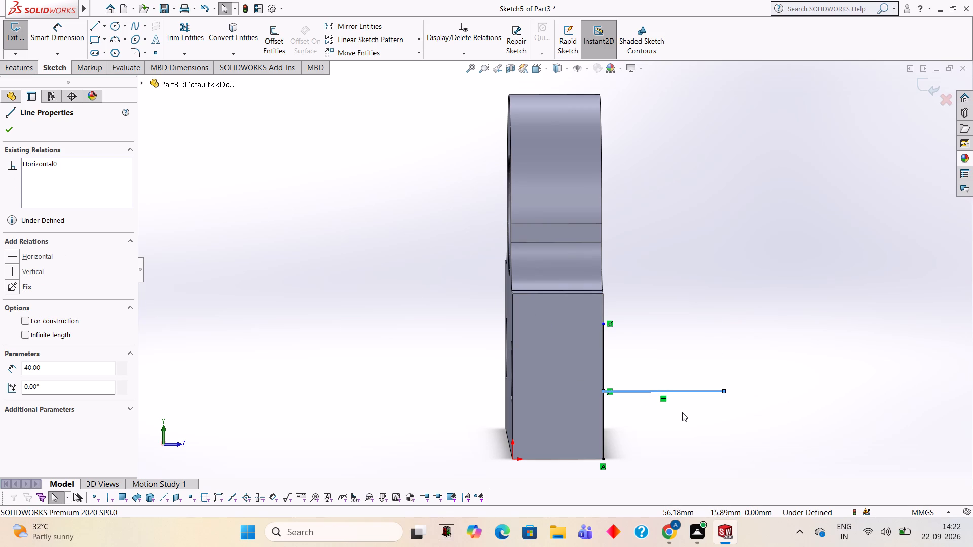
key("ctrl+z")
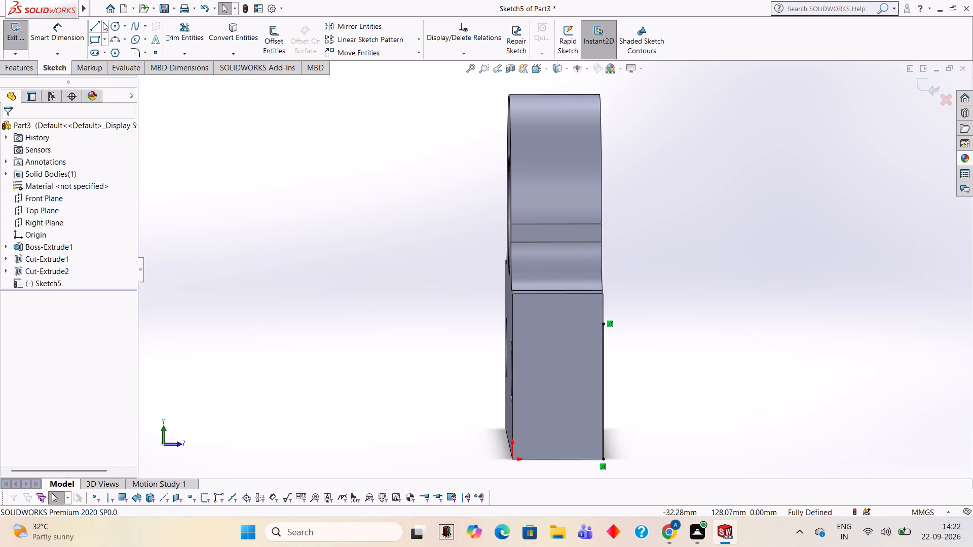
Draw a 35 mm horizontal line outward from the end face's bottom front corner, with a 5 mm vertical line up from its end.
left_click(94, 22)
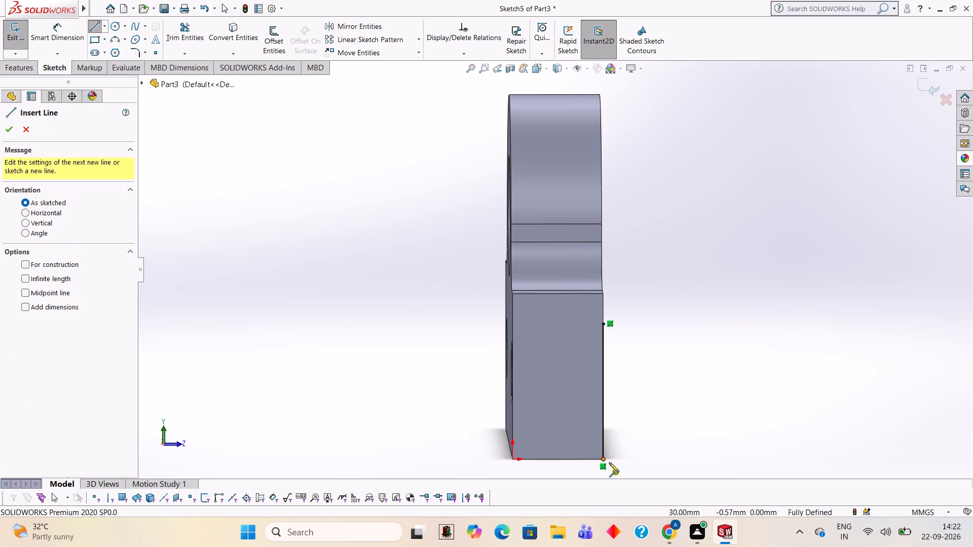
left_click(603, 457)
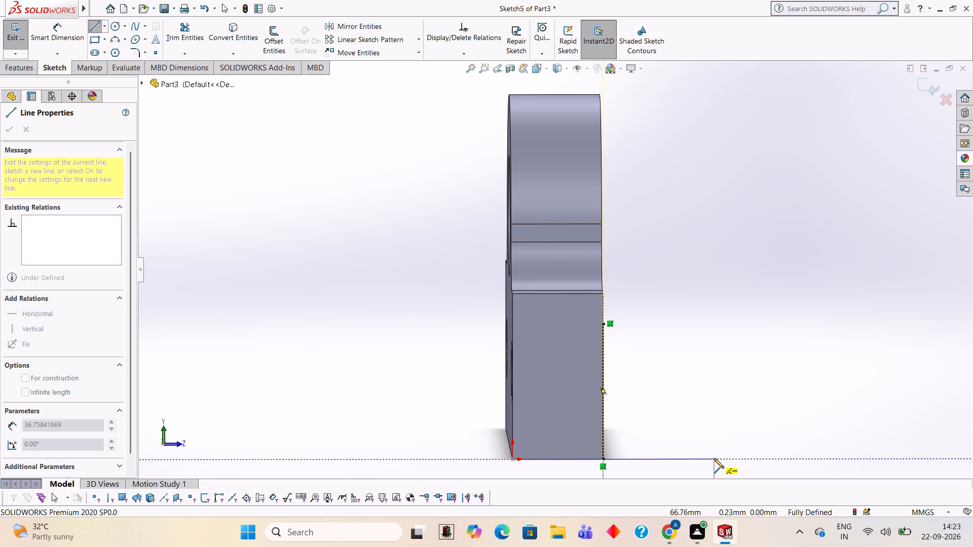
type("35")
key("Return")
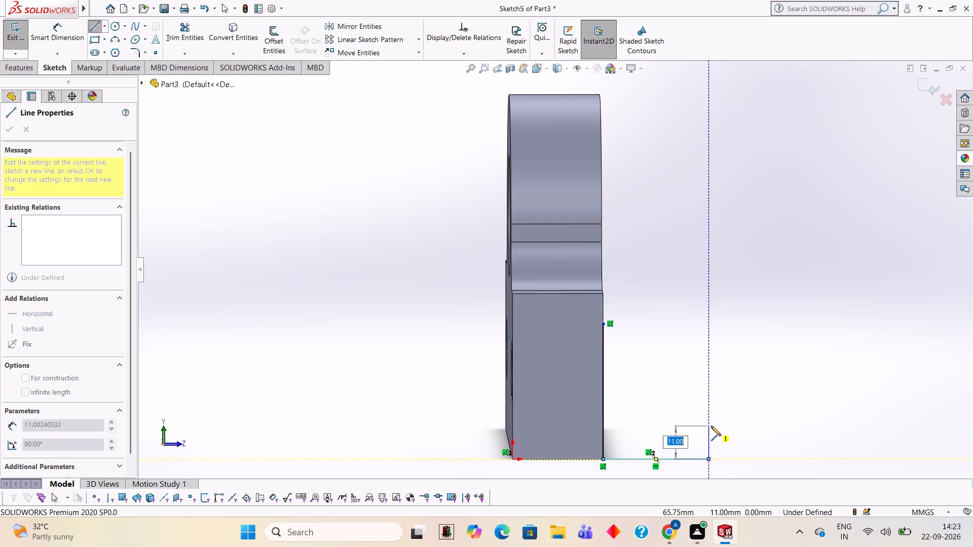
key("5")
key("Return")
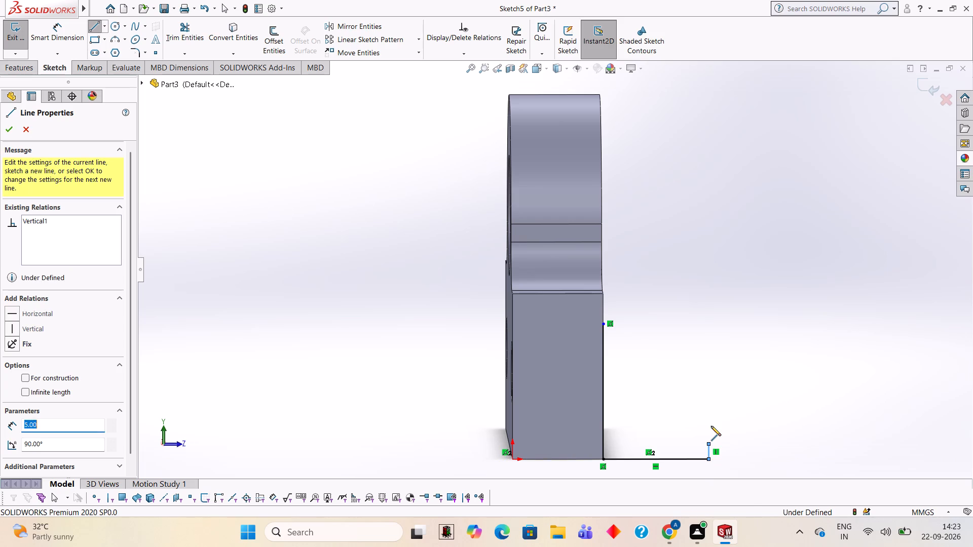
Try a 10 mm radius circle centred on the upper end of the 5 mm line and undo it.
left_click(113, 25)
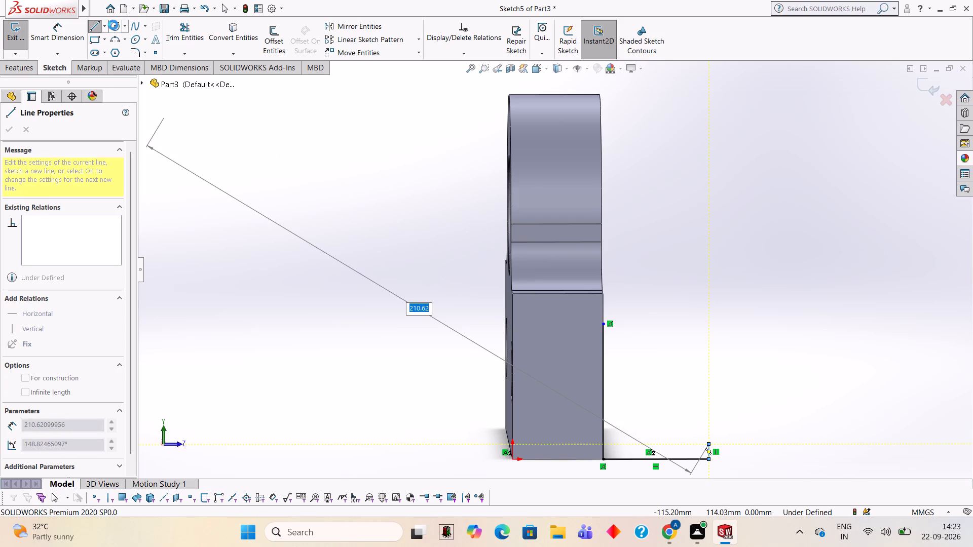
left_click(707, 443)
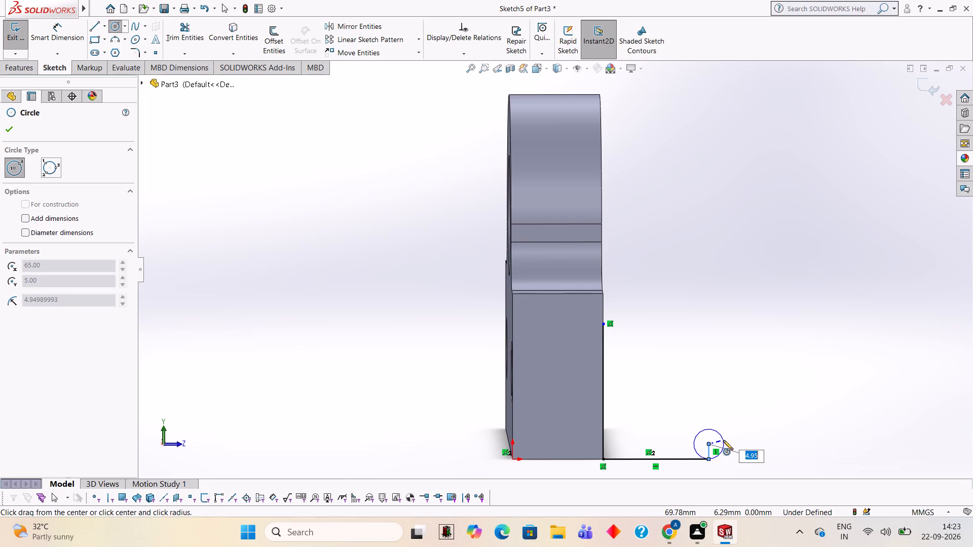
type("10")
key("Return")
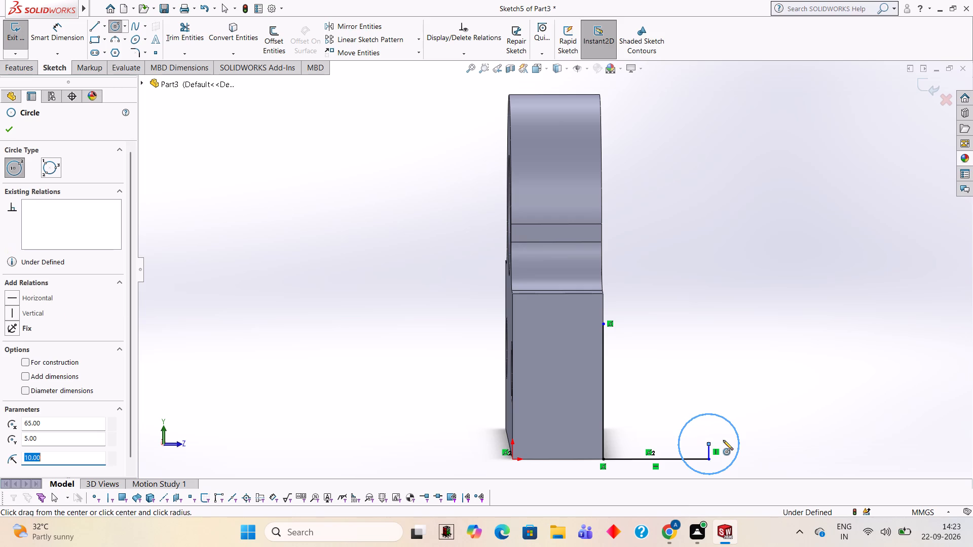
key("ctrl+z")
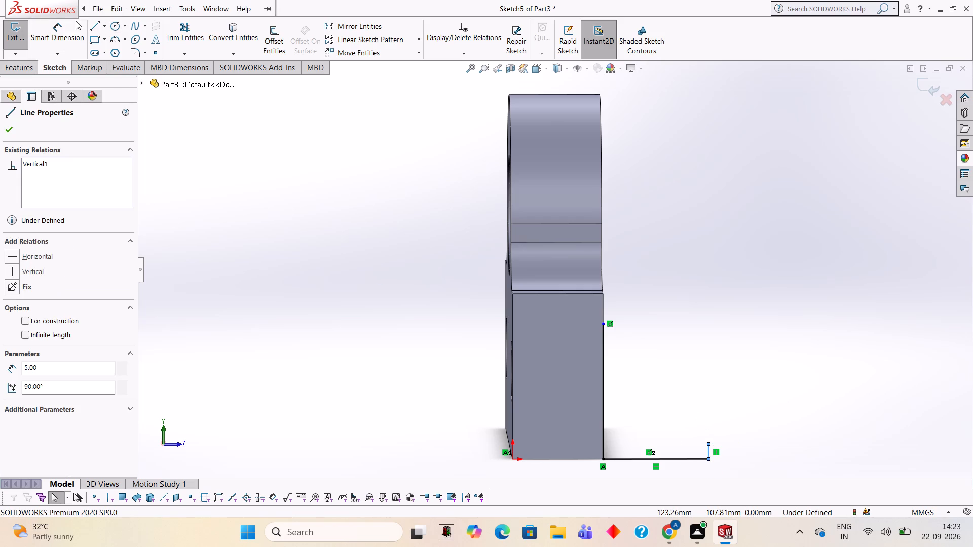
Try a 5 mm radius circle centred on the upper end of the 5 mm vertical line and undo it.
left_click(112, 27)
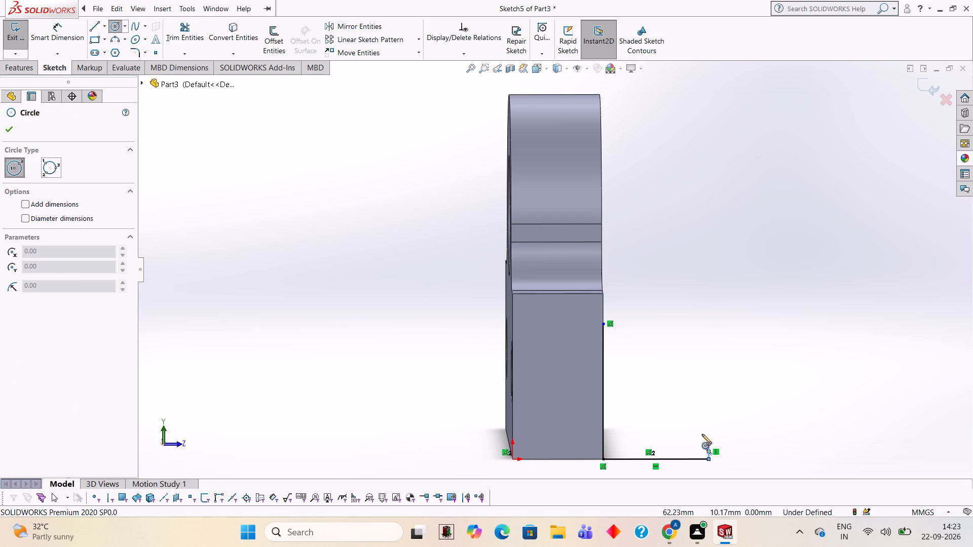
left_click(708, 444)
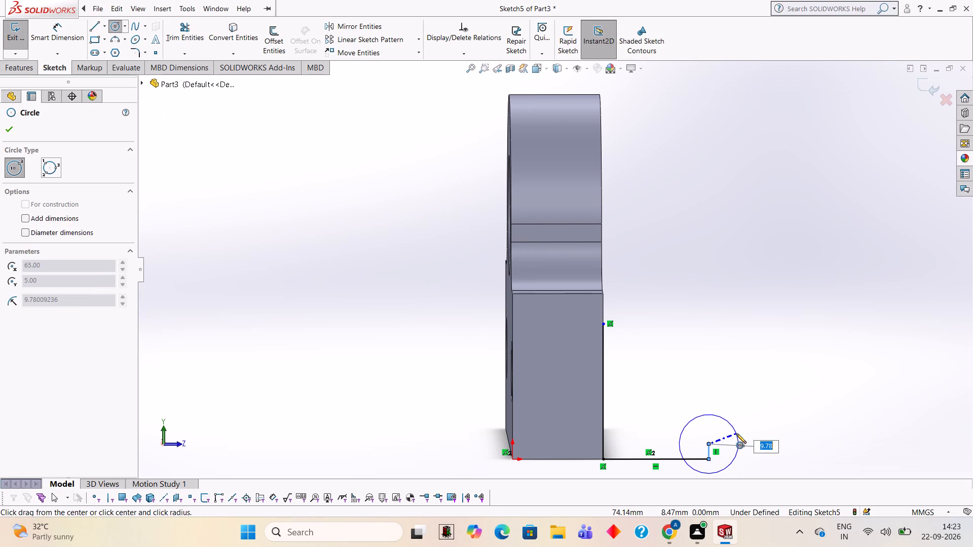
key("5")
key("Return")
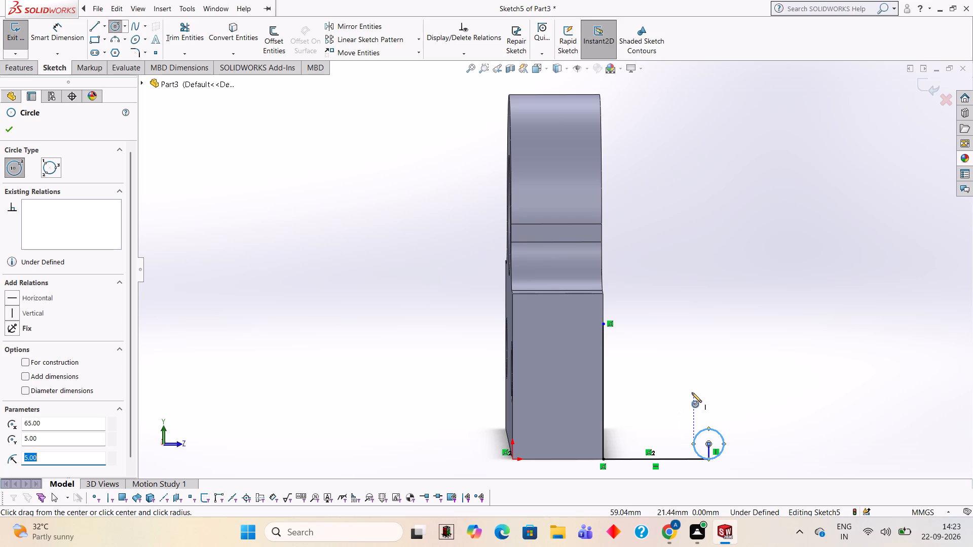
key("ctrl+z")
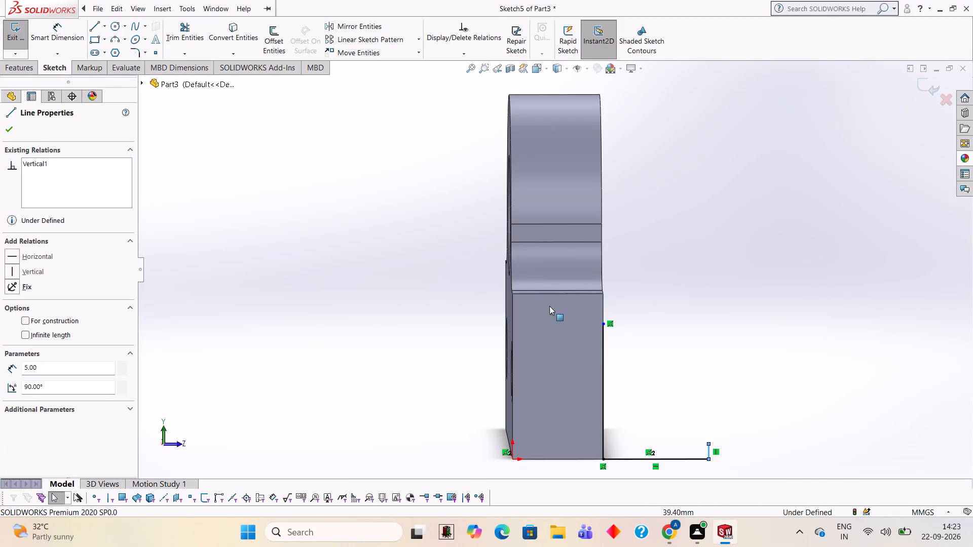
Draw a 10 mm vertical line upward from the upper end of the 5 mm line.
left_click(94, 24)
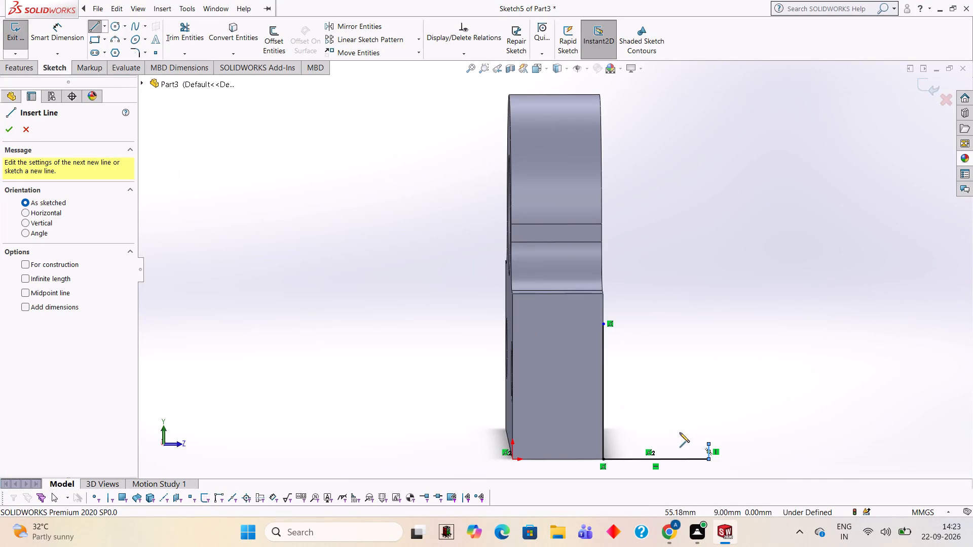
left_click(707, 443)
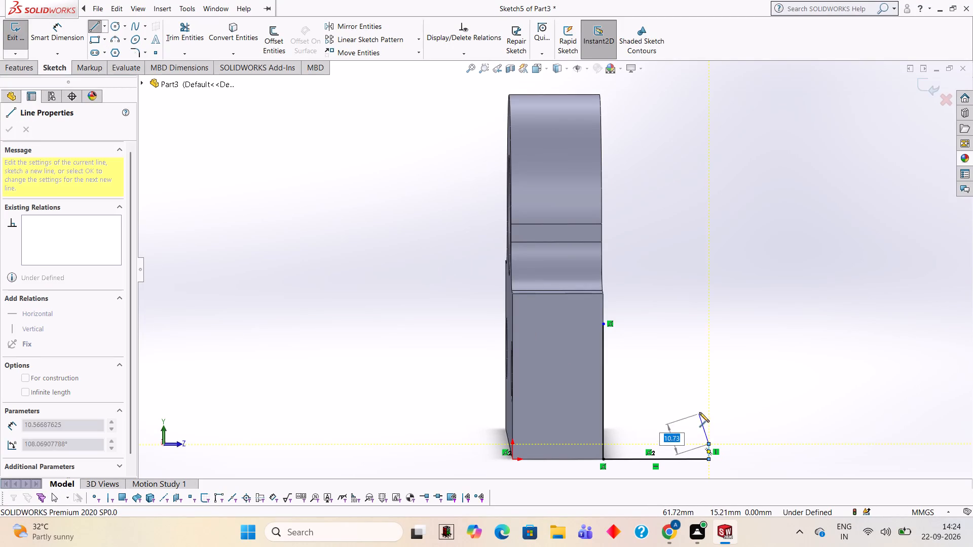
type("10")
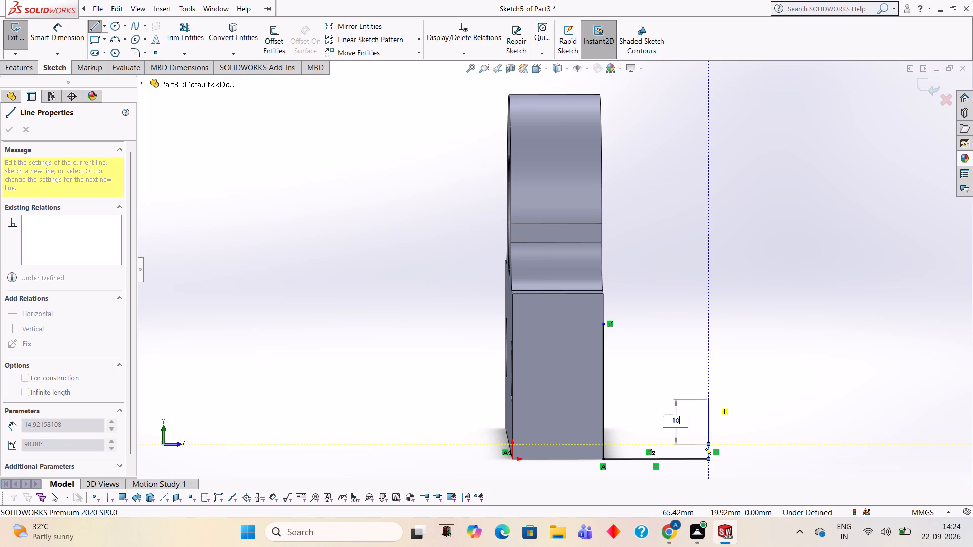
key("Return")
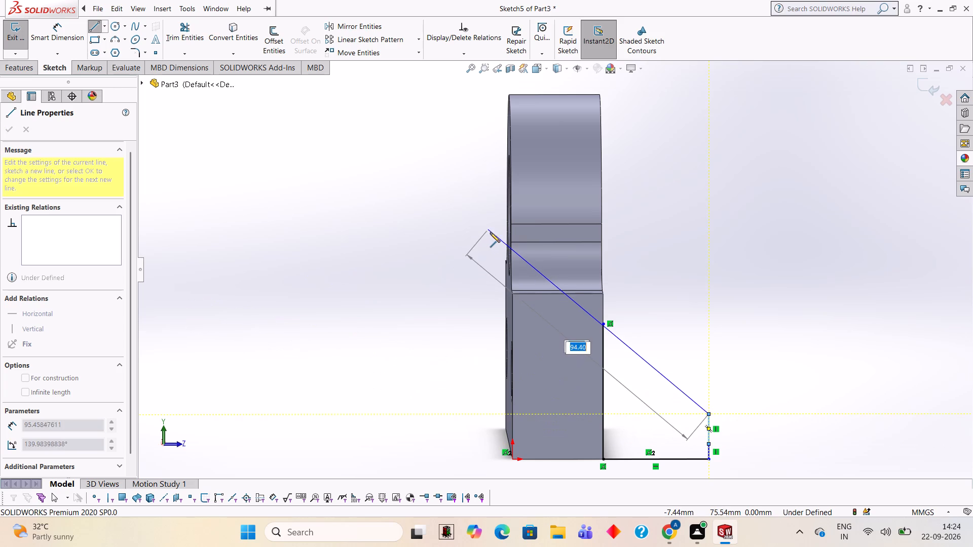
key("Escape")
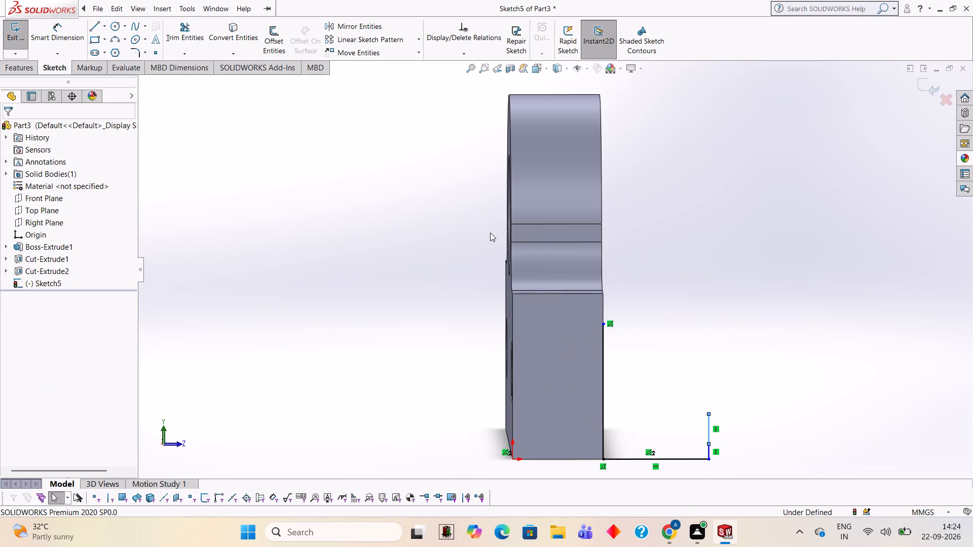
Undo both short vertical lines and delete the 35 mm horizontal line.
key("ctrl+z")
key("ctrl+z")
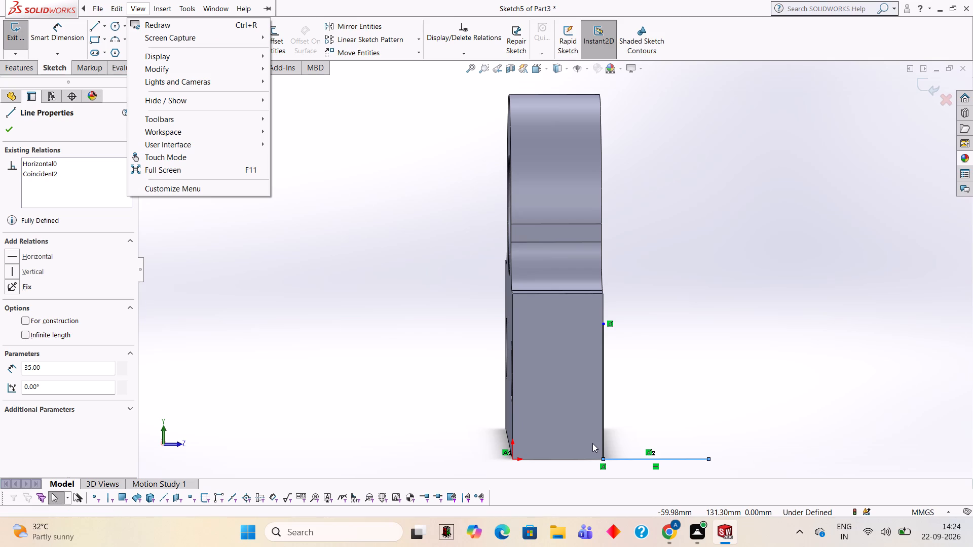
key("ctrl+z")
key("Escape")
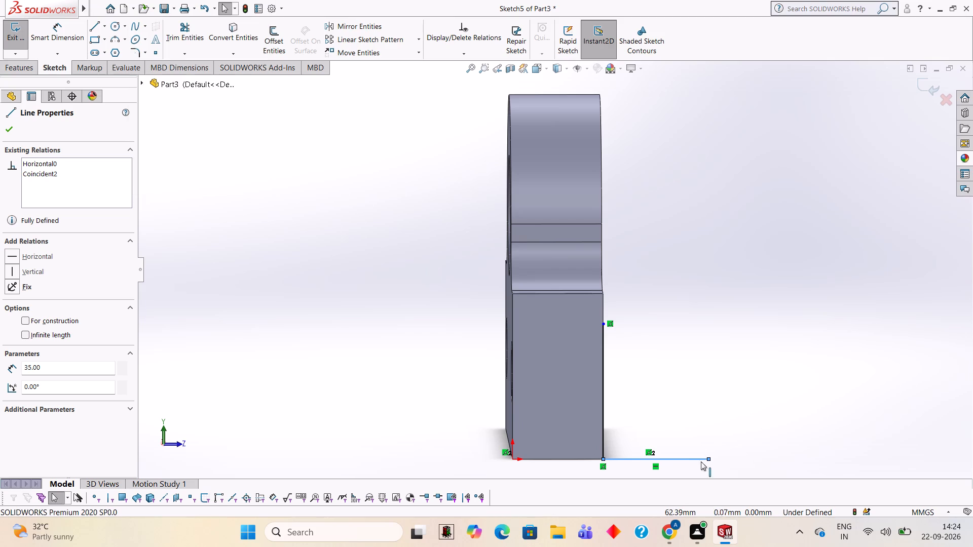
left_click(692, 457)
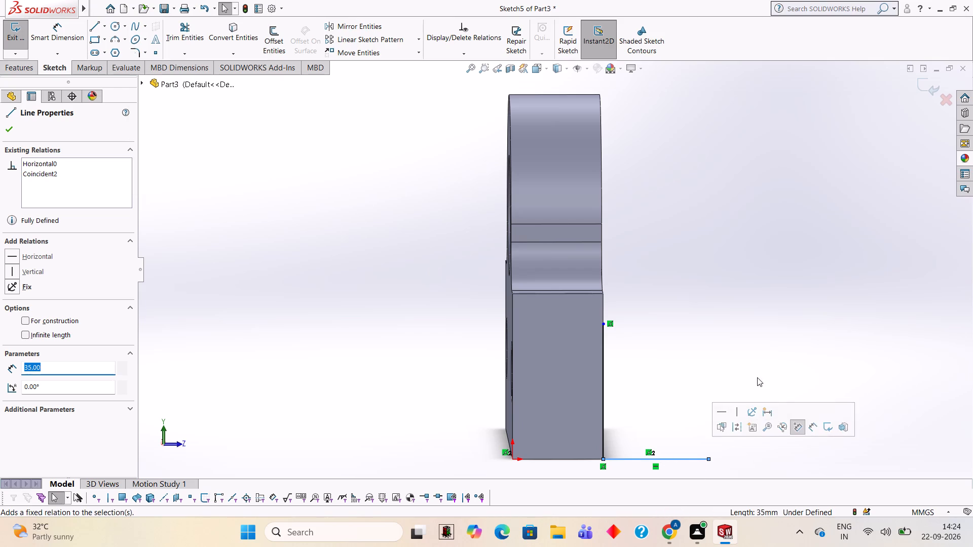
key("Delete")
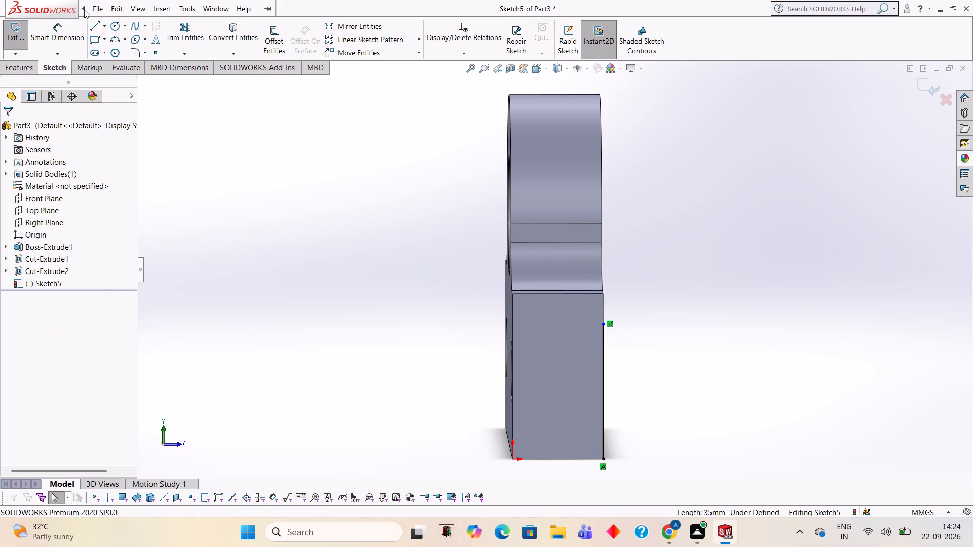
left_click(309, 119)
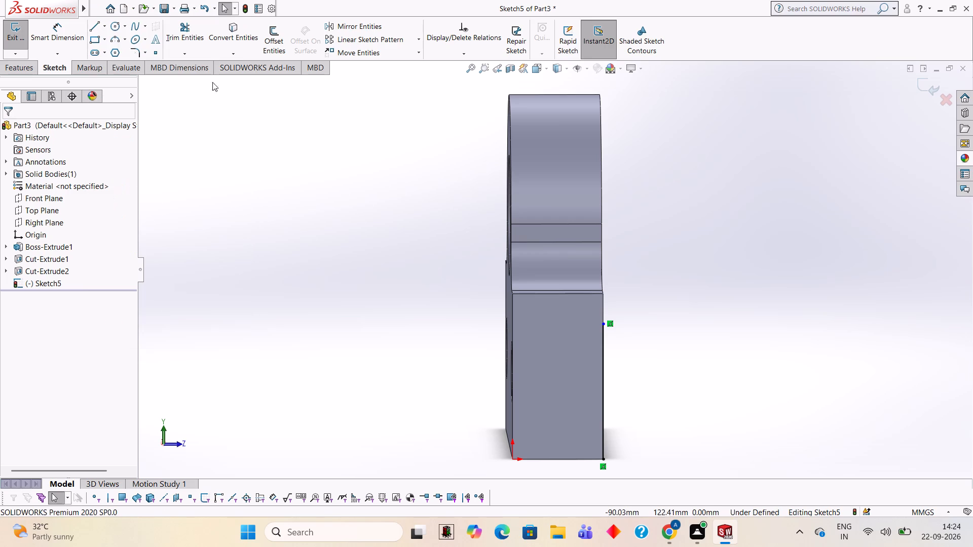
Draw a 30 mm horizontal line outward from the end face's bottom front corner, with a 10 mm vertical line up from its end.
left_click(93, 27)
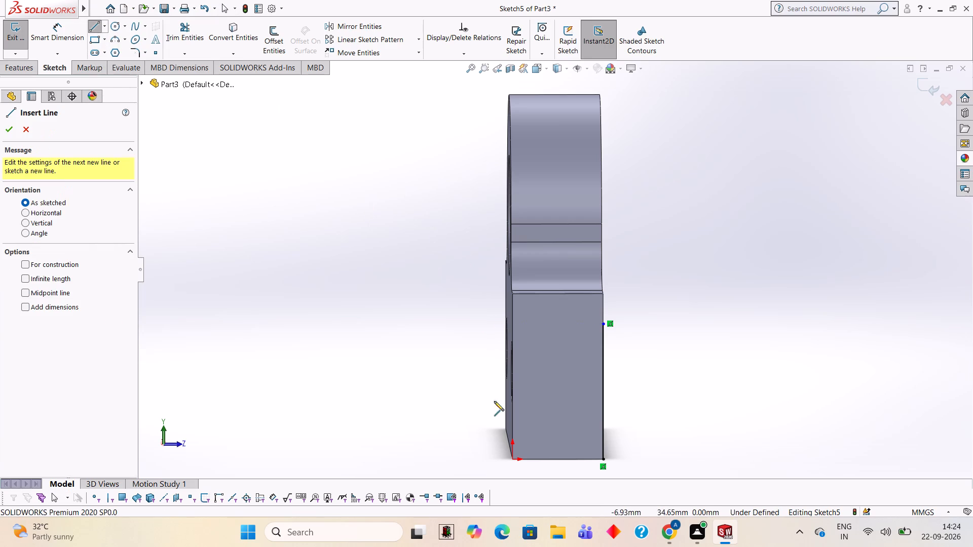
left_click(603, 459)
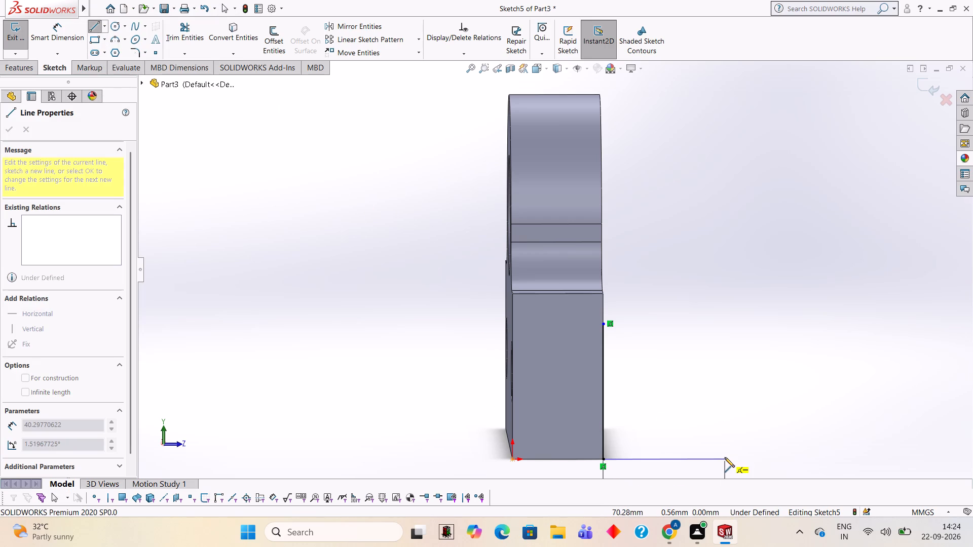
type("30")
key("Return")
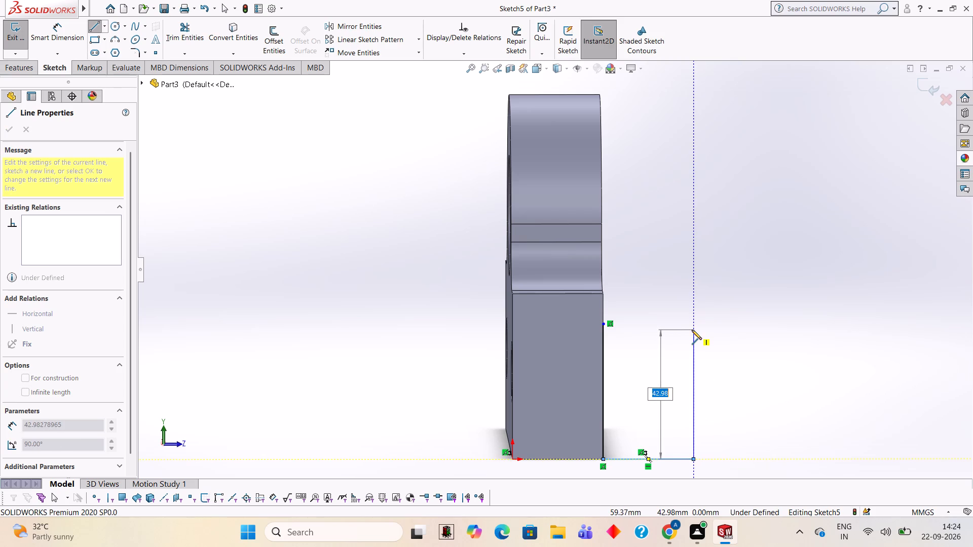
type("10")
key("Return")
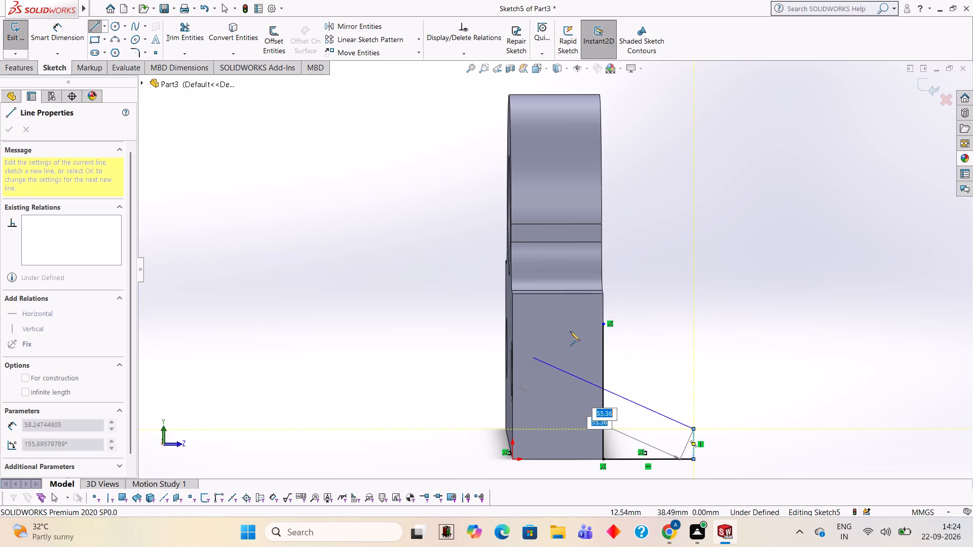
Sketch a 10 mm radius circle centred on the upper end of the 10 mm vertical line.
left_click(116, 25)
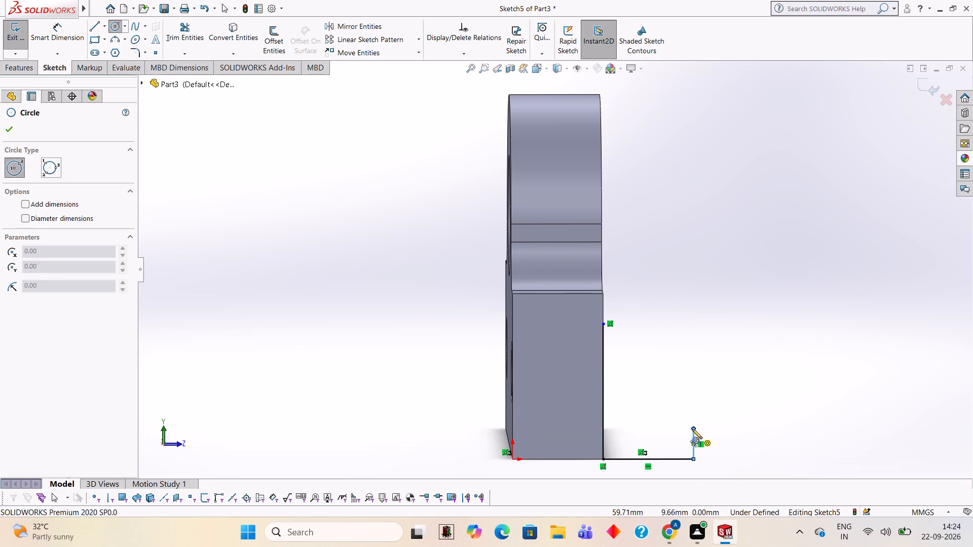
left_click(692, 428)
type("10")
key("Return")
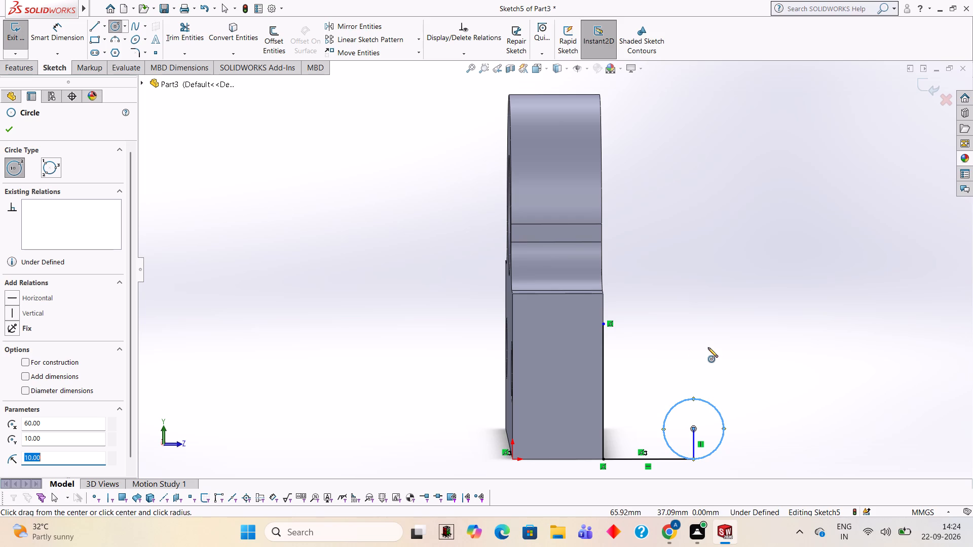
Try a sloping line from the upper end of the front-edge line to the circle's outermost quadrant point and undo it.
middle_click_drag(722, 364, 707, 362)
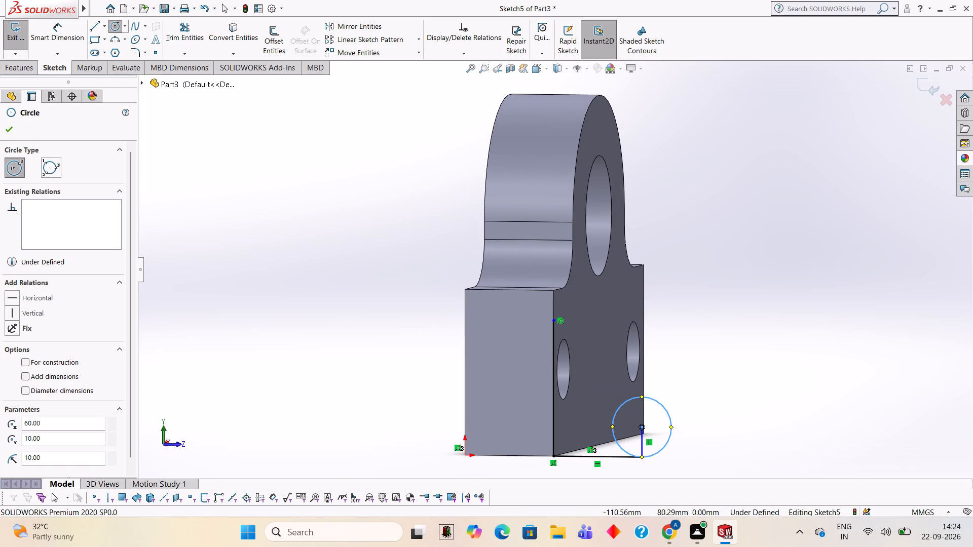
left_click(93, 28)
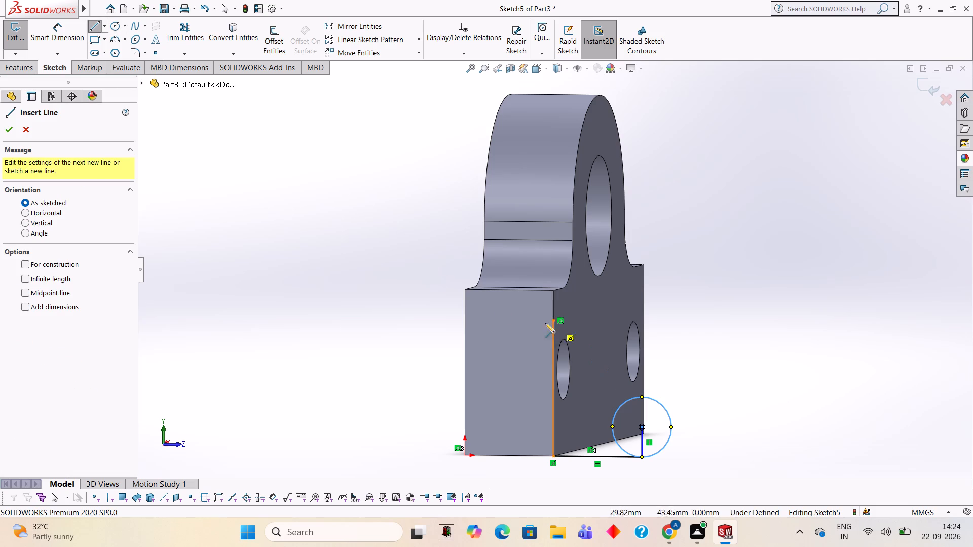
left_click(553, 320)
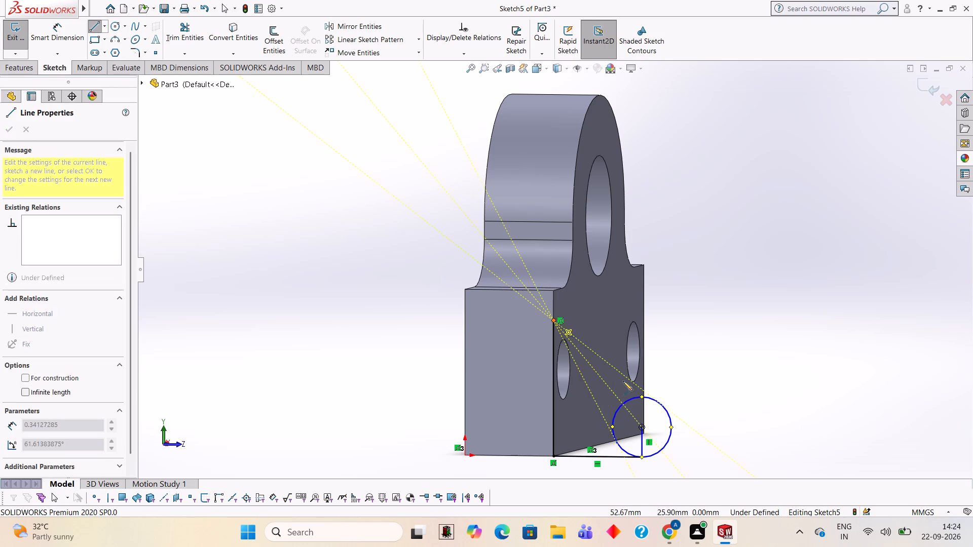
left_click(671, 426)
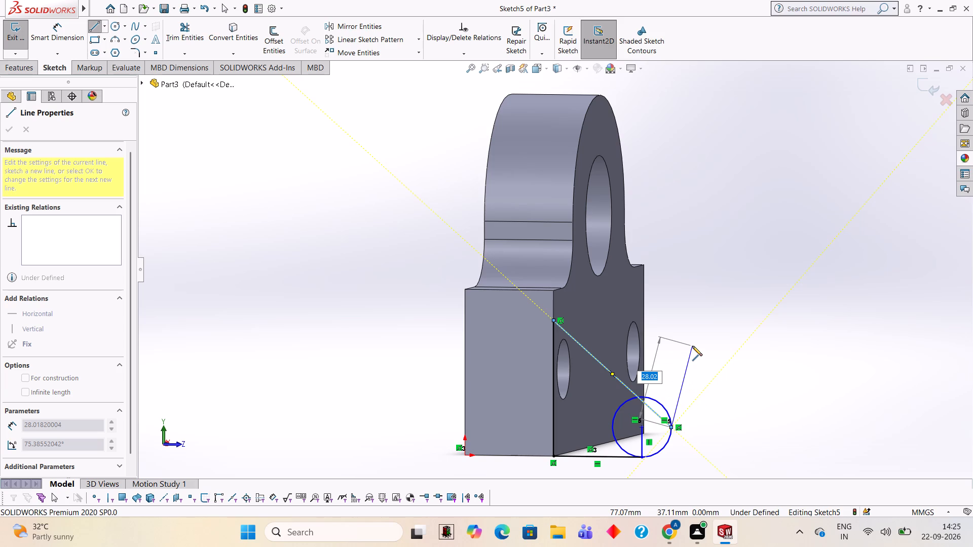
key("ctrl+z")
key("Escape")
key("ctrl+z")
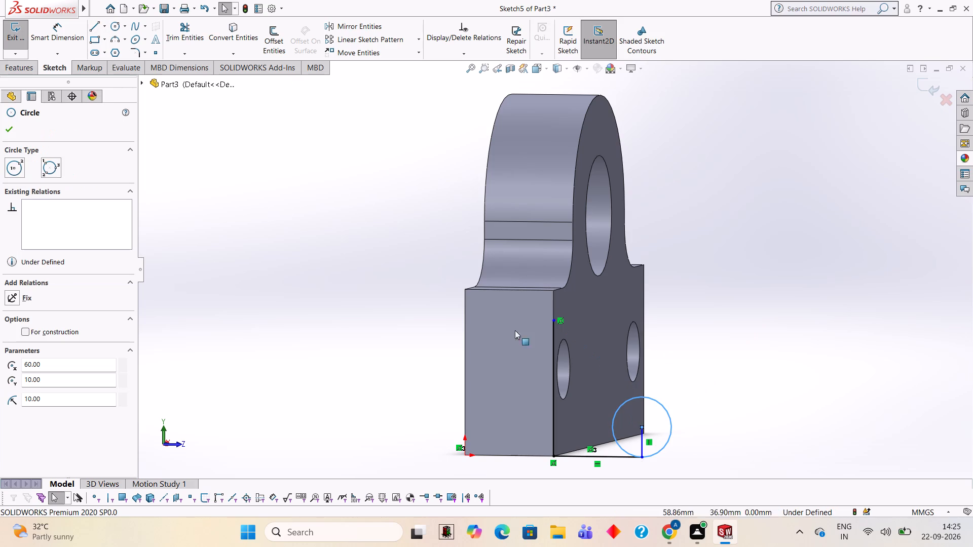
Draw a sloping line about 45 mm long from the upper end of the front-edge line, tangent to the 10 mm radius circle.
left_click(94, 27)
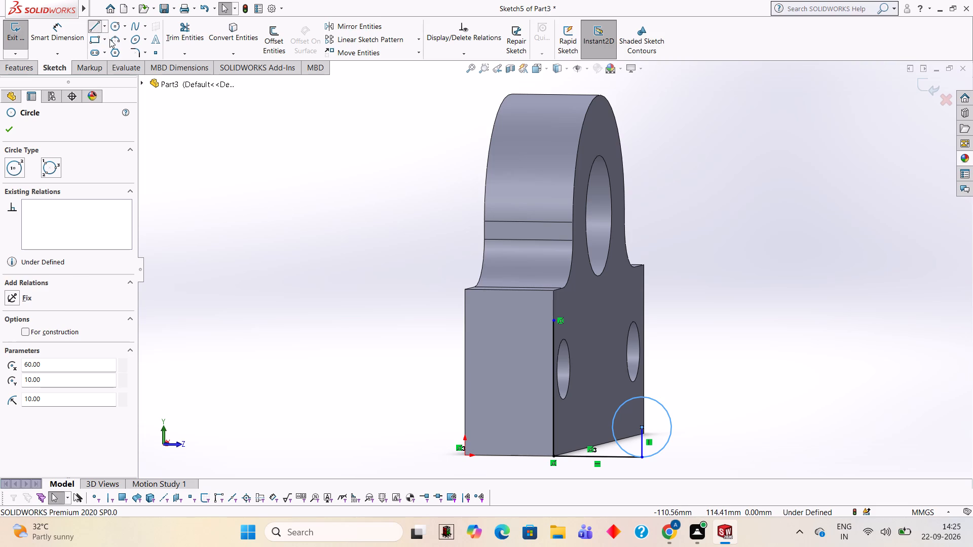
left_click(552, 319)
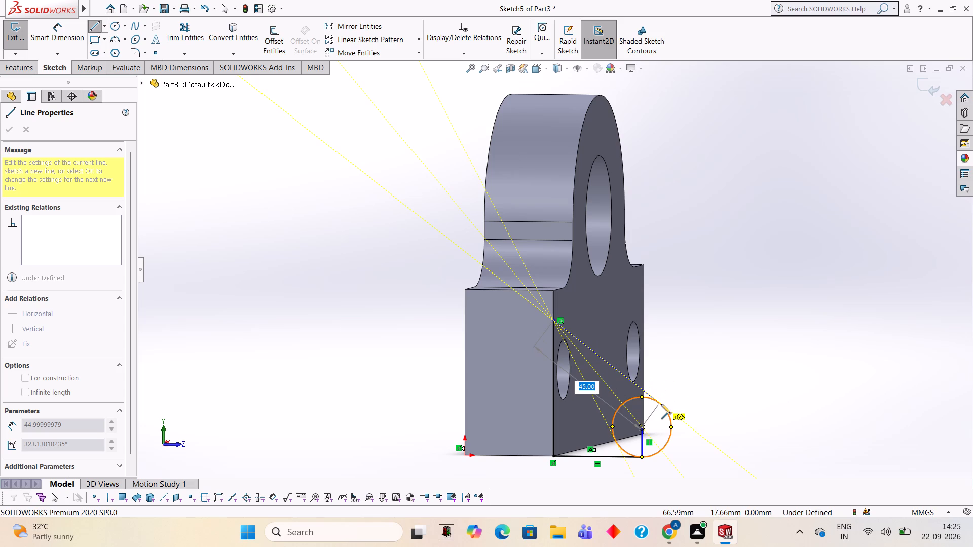
left_click(661, 404)
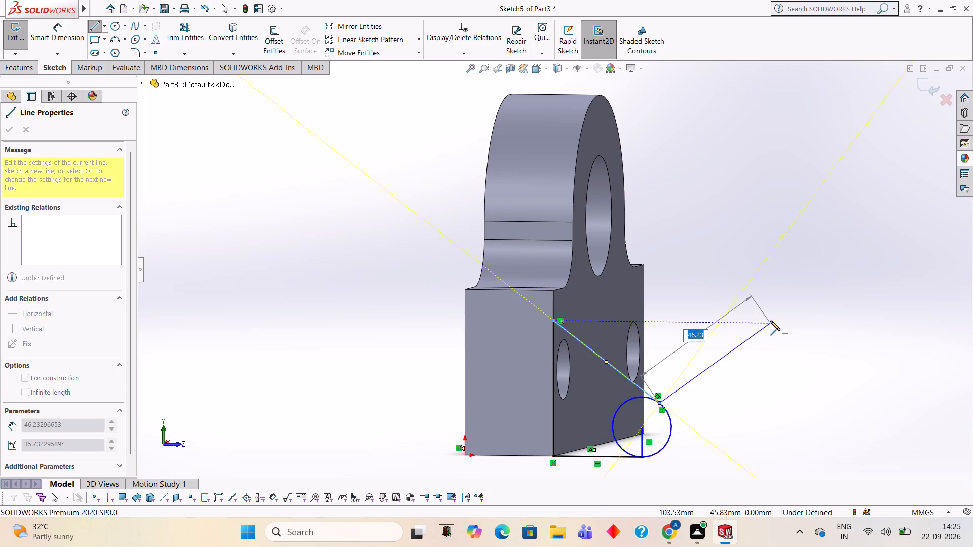
key("Escape")
Trim away the circle's inner arc and the 10 mm vertical line, leaving a closed profile with a rounded outer corner.
left_click(191, 30)
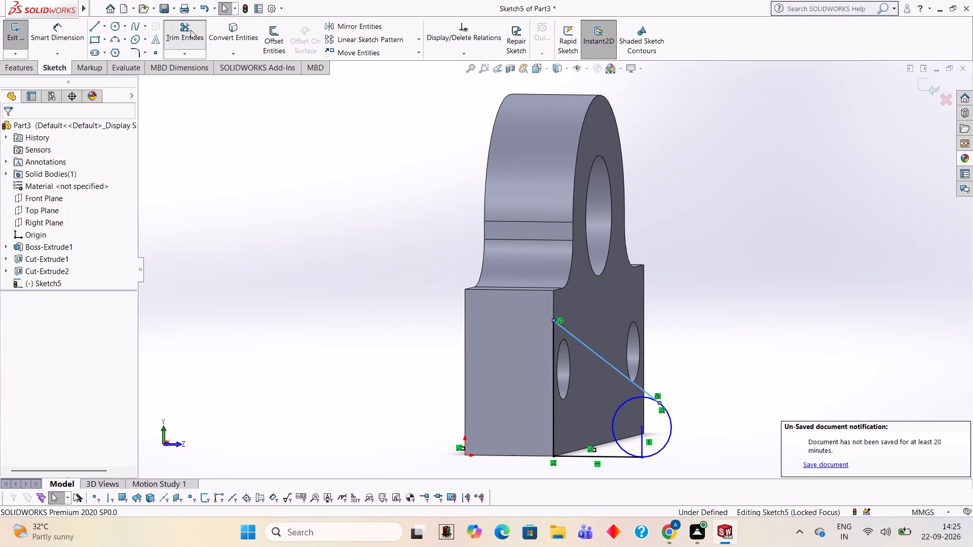
left_click(615, 415)
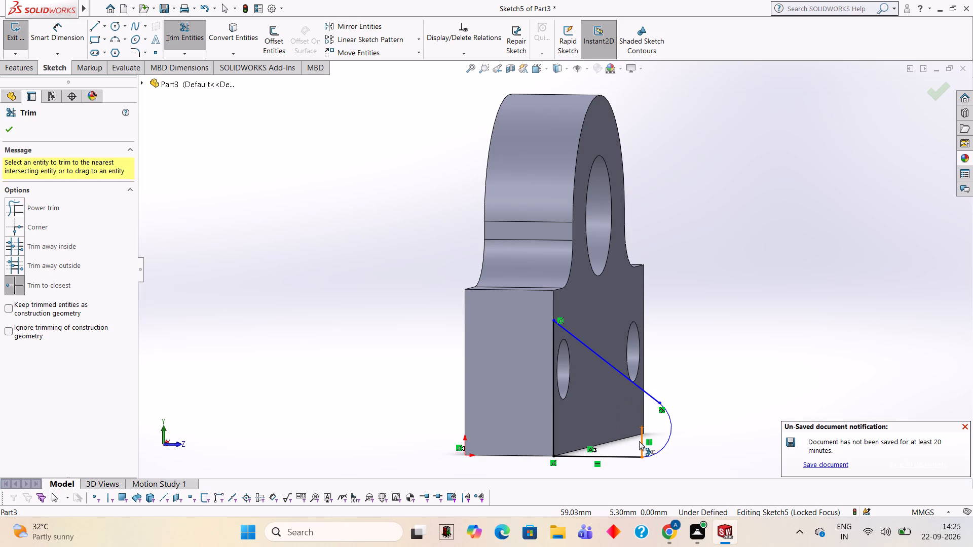
left_click(640, 441)
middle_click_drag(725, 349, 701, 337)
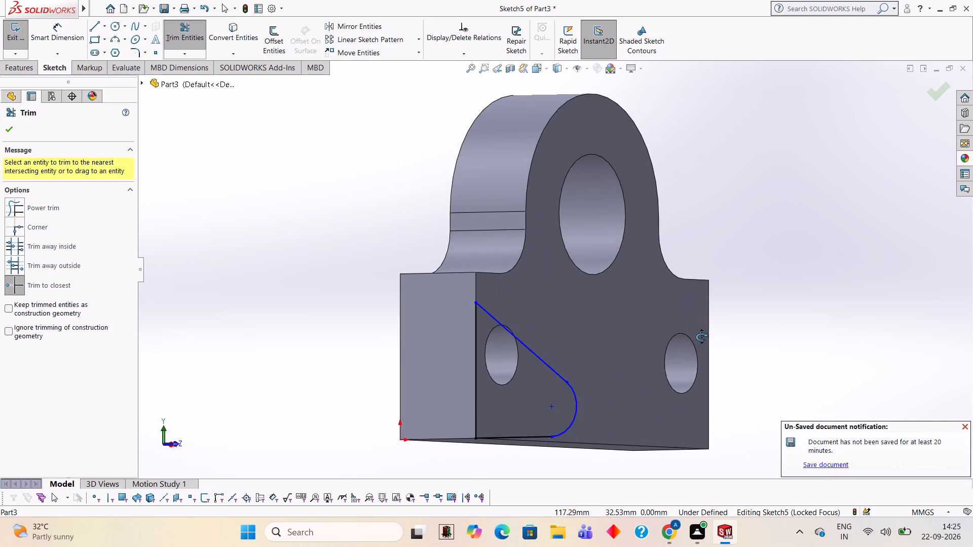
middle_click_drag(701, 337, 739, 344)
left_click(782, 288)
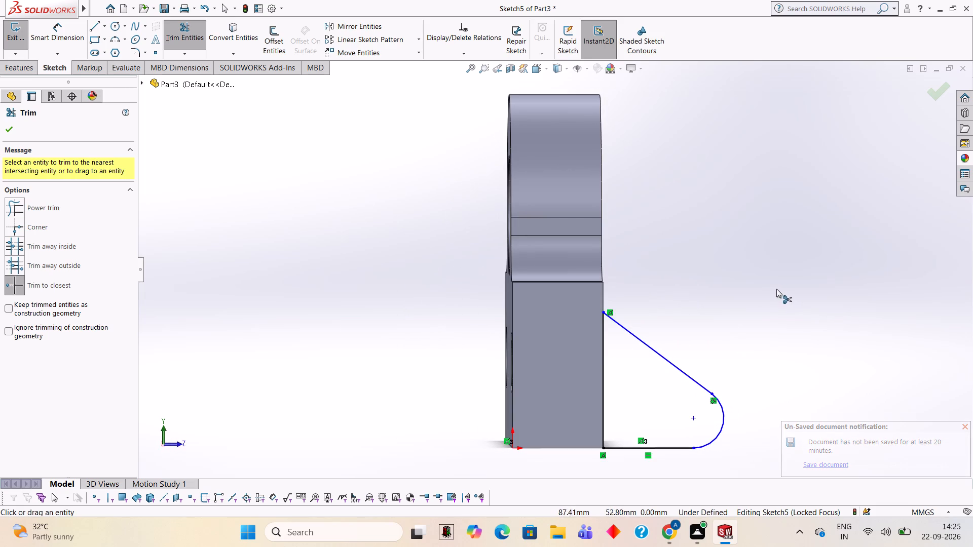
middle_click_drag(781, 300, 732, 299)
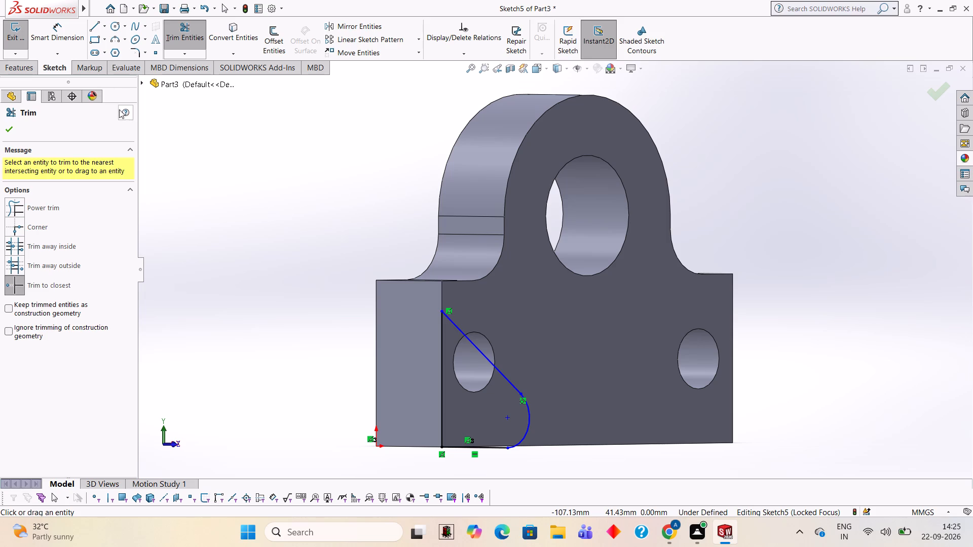
Set up a boss extrusion of the closed side profile, reversed to run along the bracket's front face, with a 50 mm depth.
left_click(25, 66)
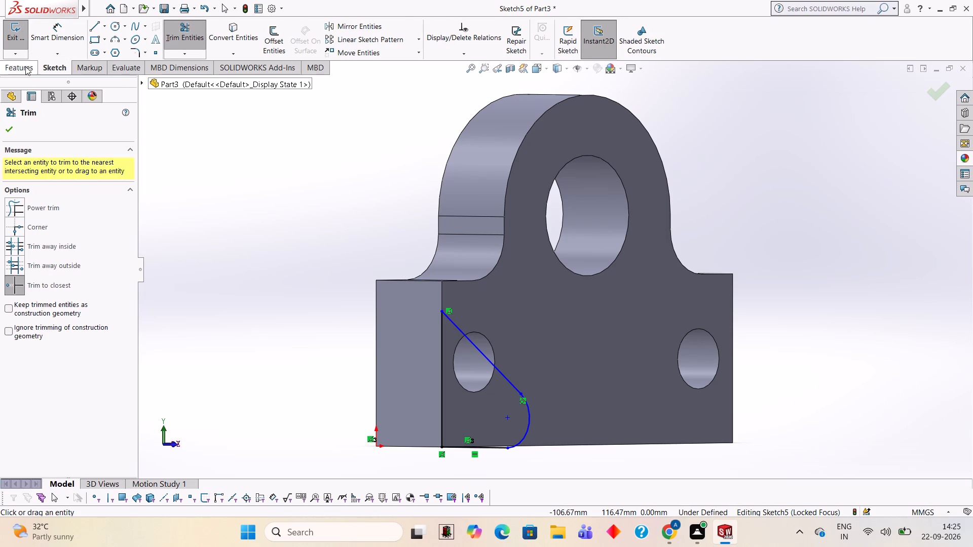
left_click(30, 40)
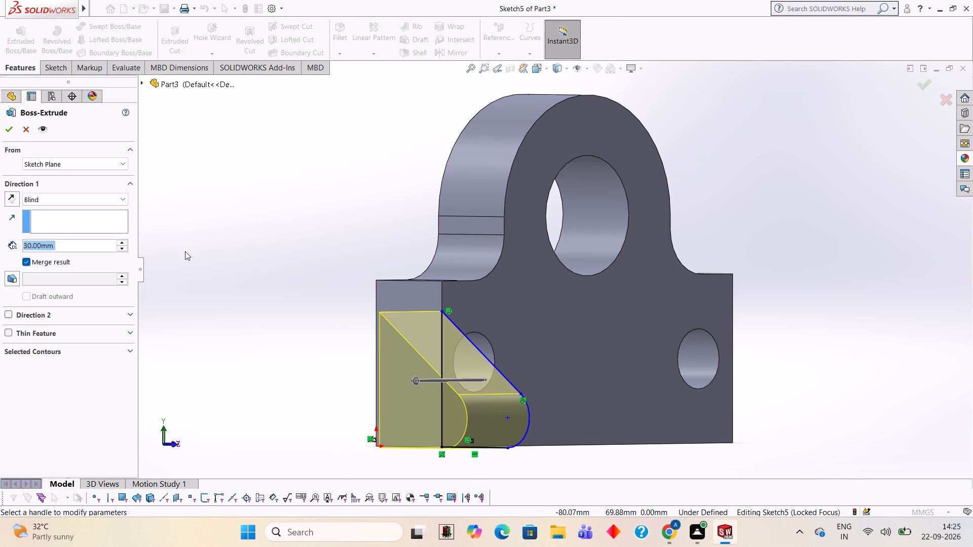
left_click(11, 200)
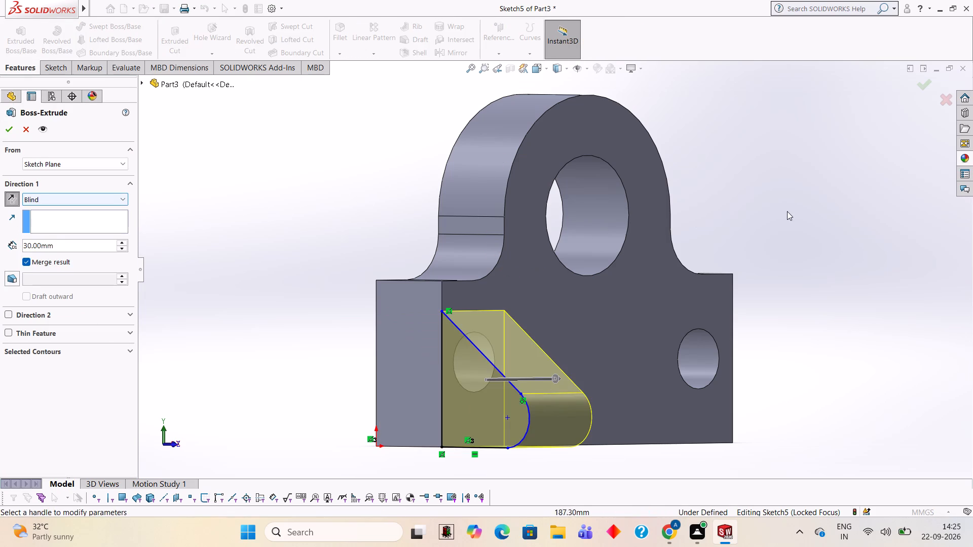
middle_click_drag(791, 213, 744, 267)
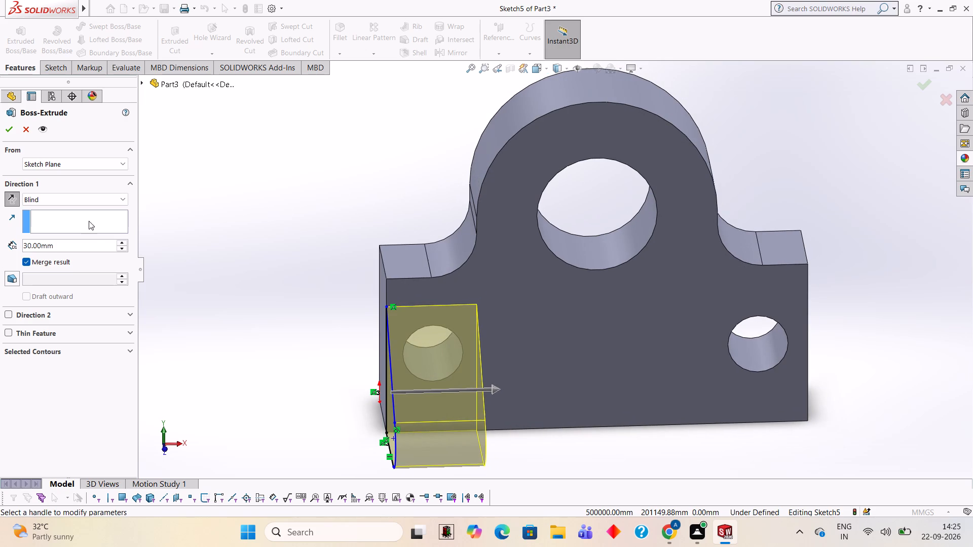
left_click(94, 244)
key("BackSpace")
key("BackSpace")
key("BackSpace")
key("BackSpace")
key("BackSpace")
key("BackSpace")
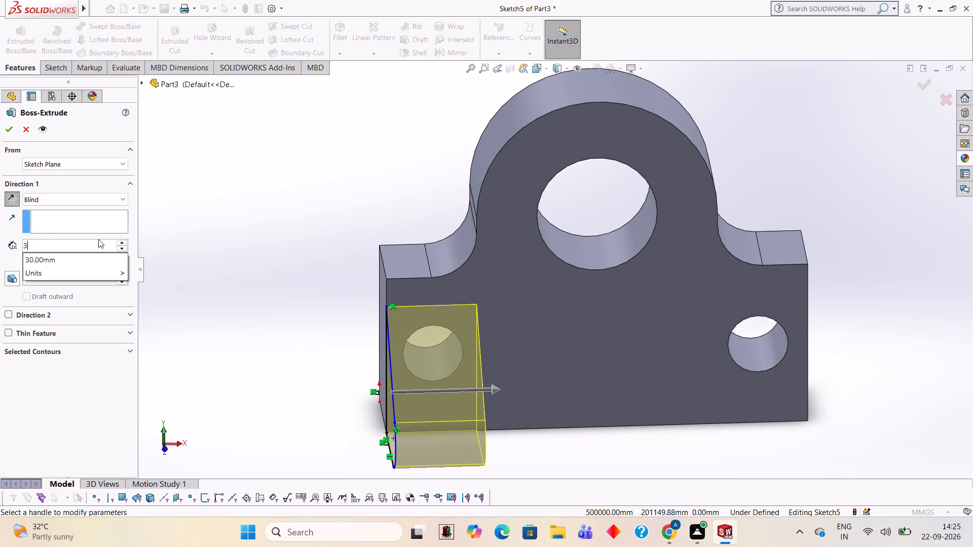
key("BackSpace")
type("50")
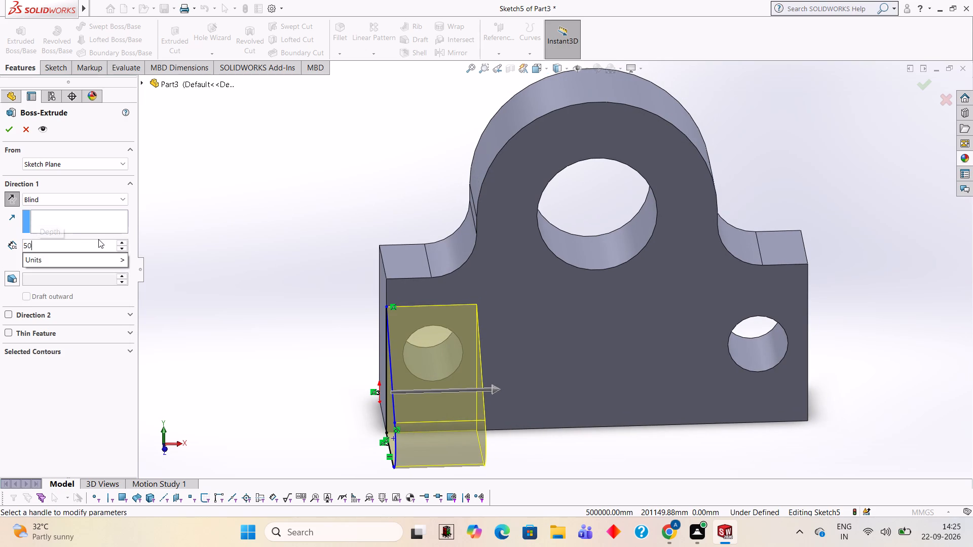
key("Return")
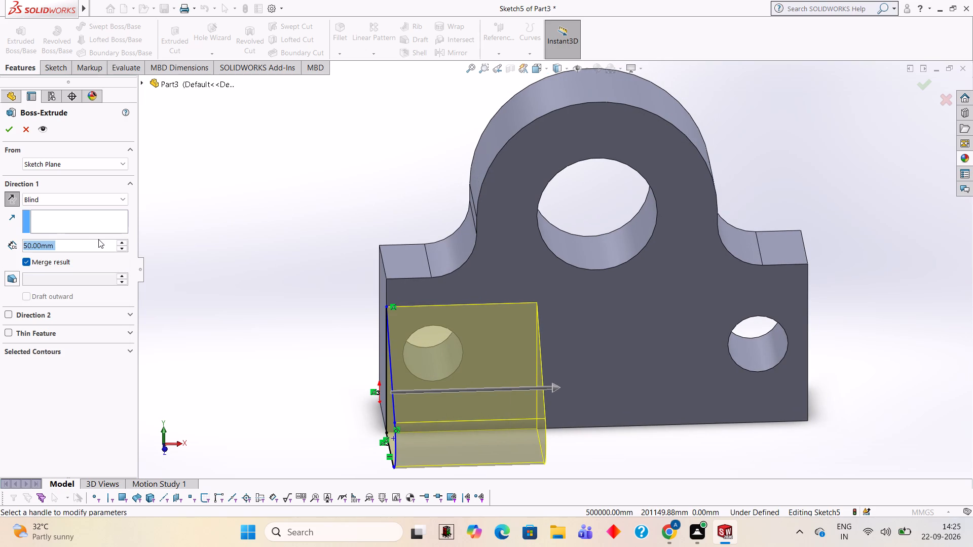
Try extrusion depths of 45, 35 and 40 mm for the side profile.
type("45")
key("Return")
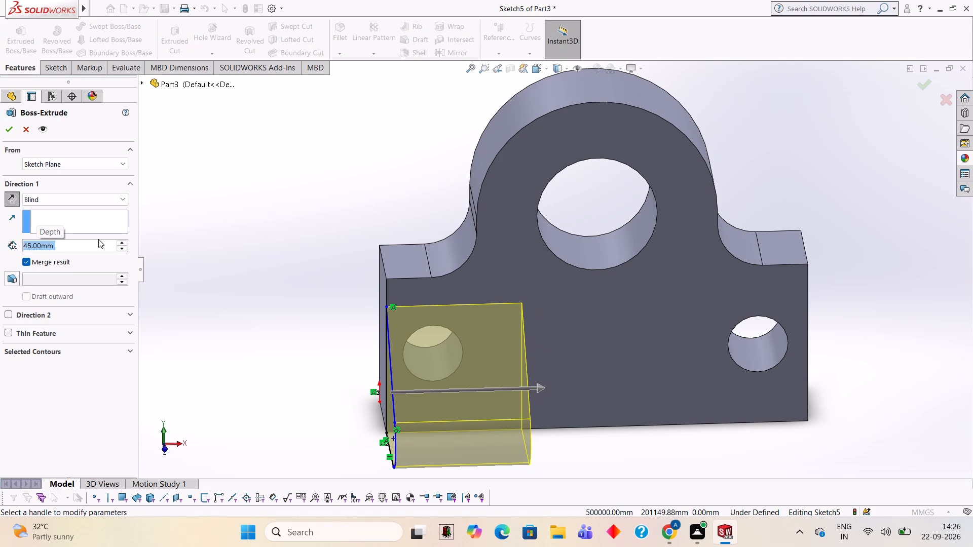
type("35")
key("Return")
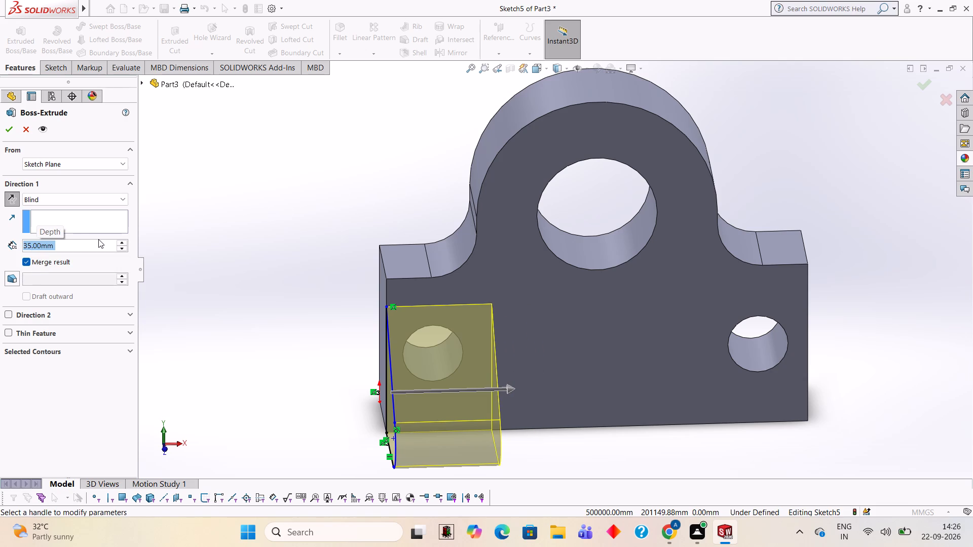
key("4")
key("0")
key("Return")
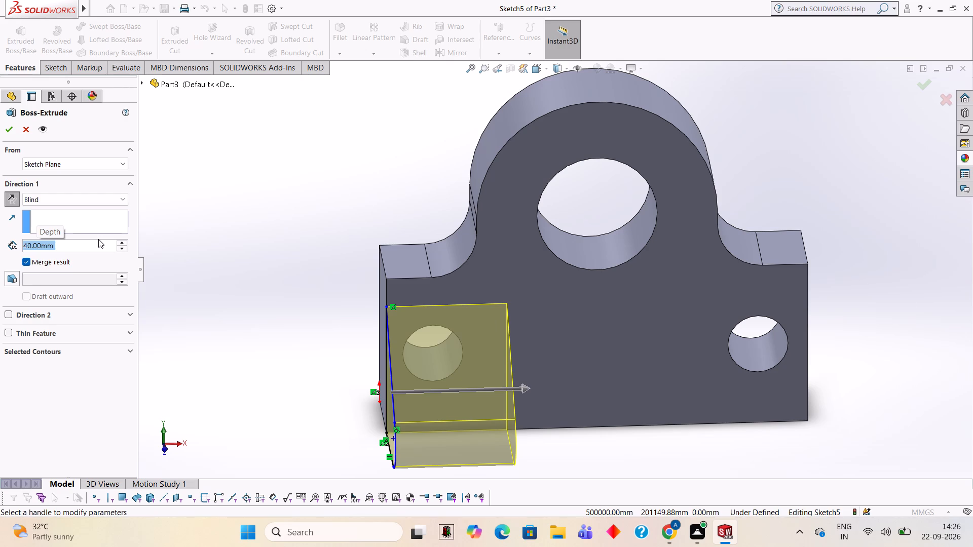
Set the side profile's extrusion depth to 45 mm and complete the boss.
type("45")
key("Return")
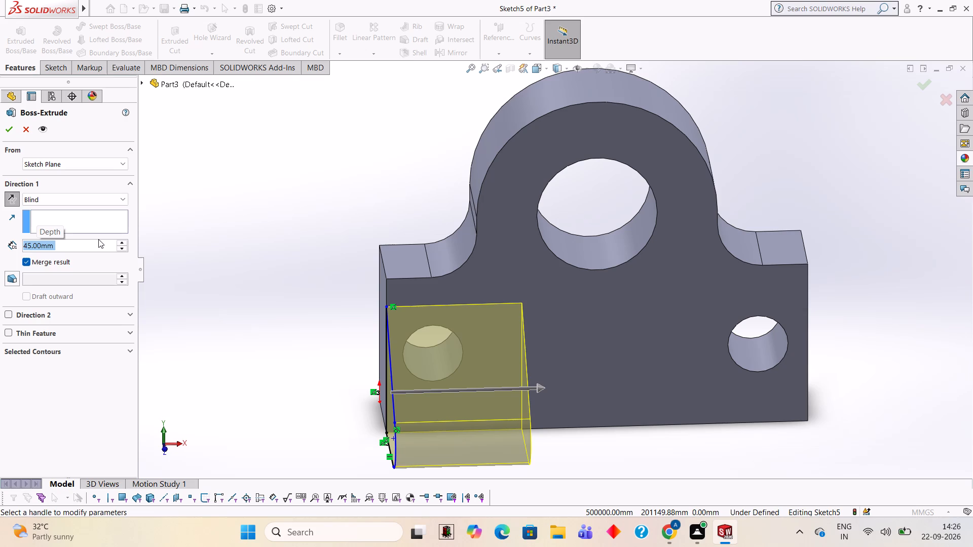
left_click(11, 132)
left_click(306, 188)
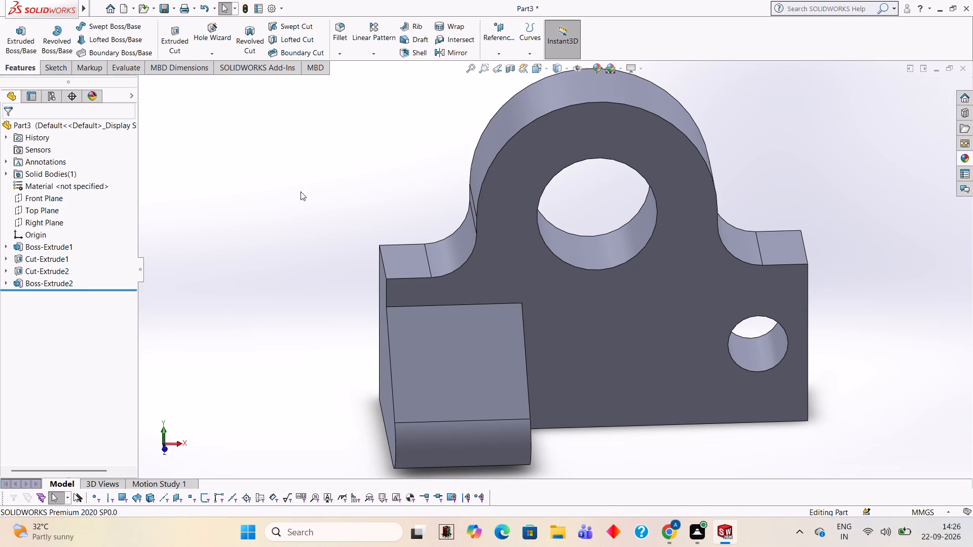
On the end face, sketch a 45 mm vertical line down from the slope's upper end and a 30 mm horizontal line along the bottom edge.
middle_click_drag(330, 209, 338, 185)
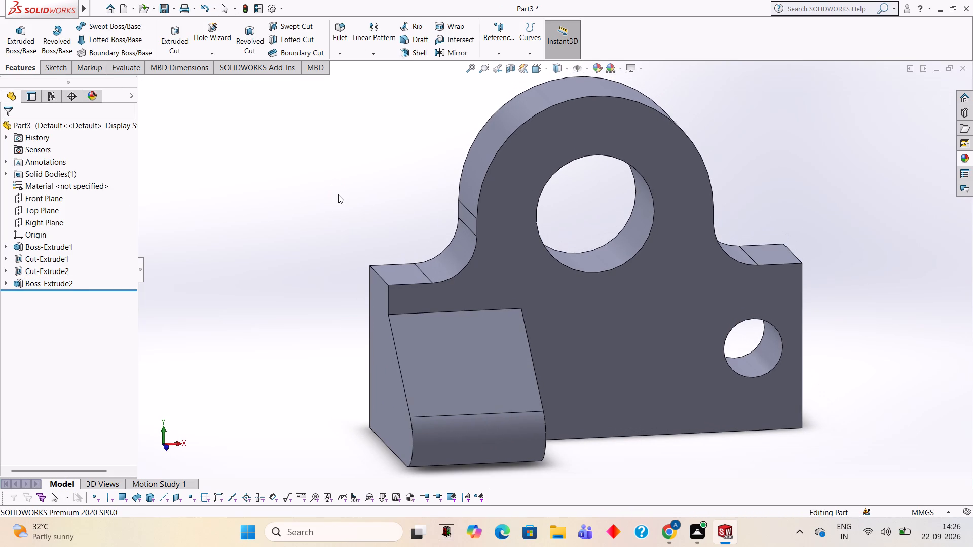
left_click(341, 195)
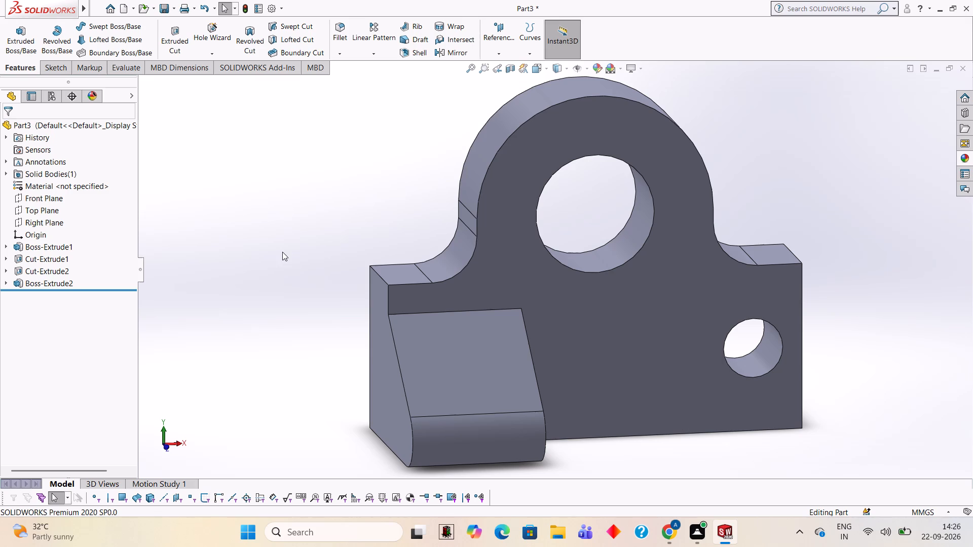
middle_click_drag(283, 251, 342, 214)
left_click(313, 236)
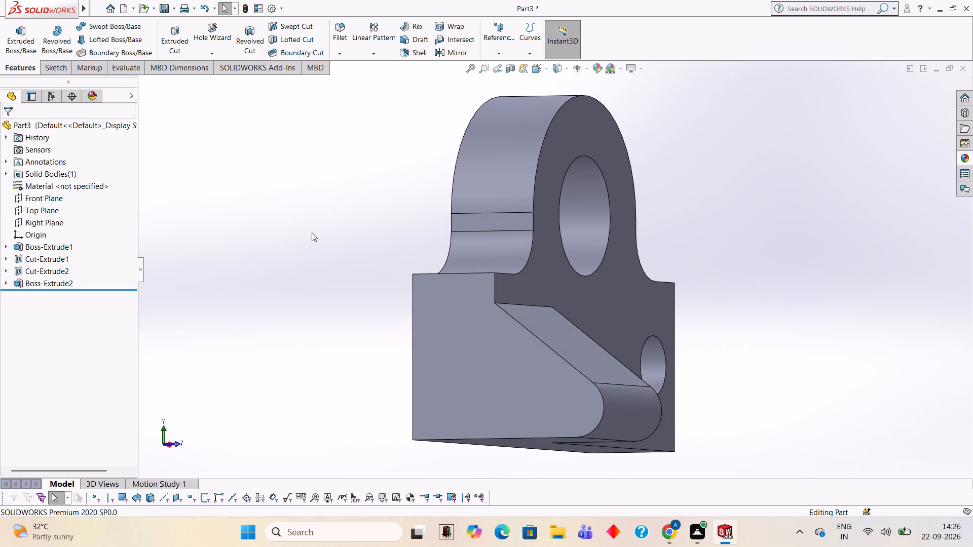
left_click(486, 379)
left_click(527, 347)
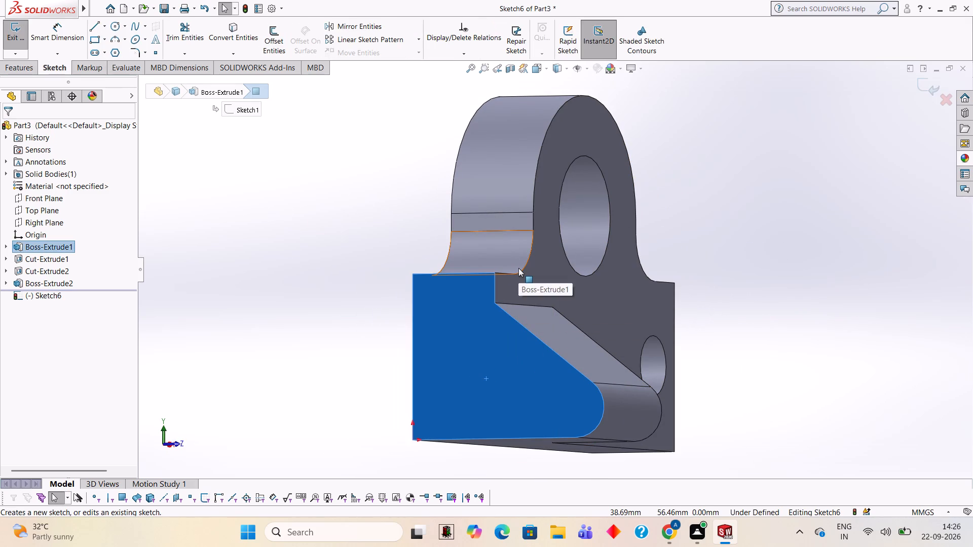
key("ctrl+8")
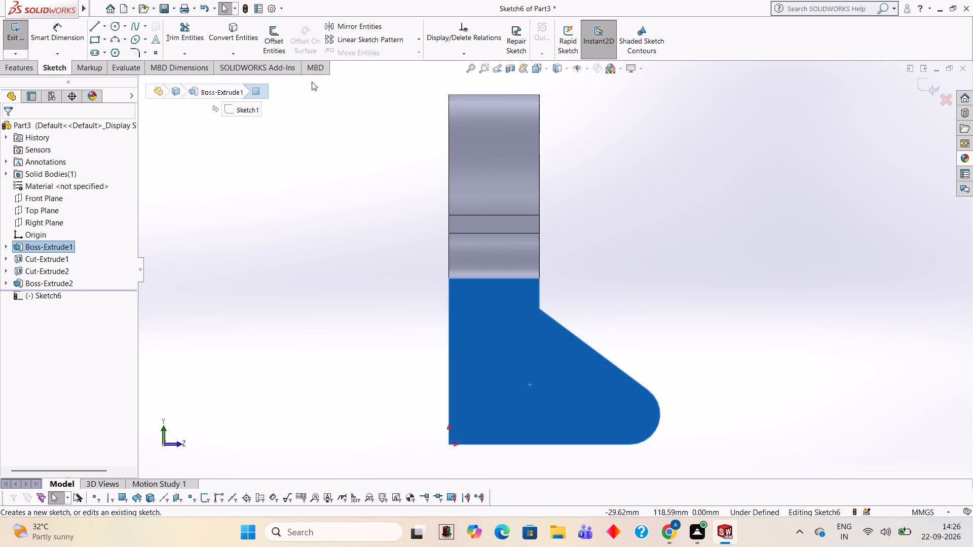
left_click(94, 22)
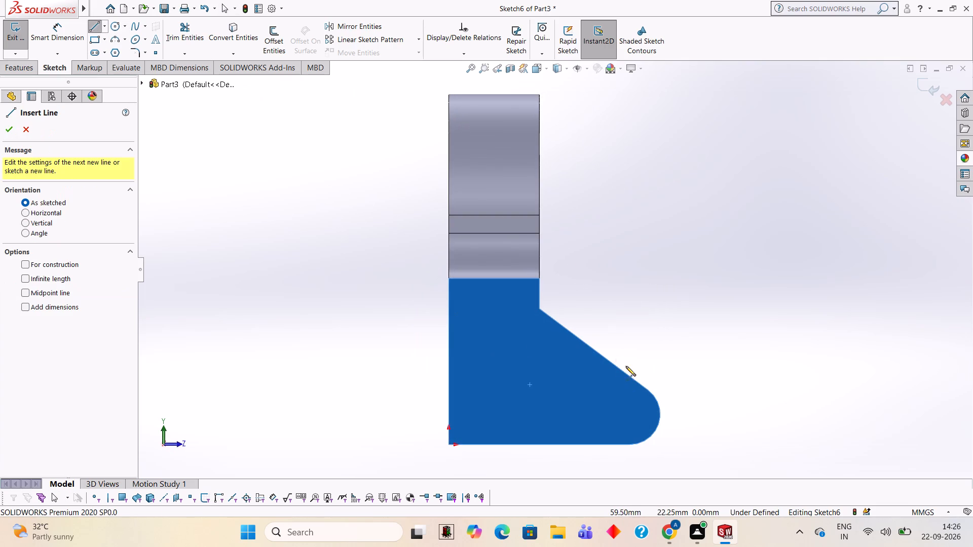
left_click(539, 310)
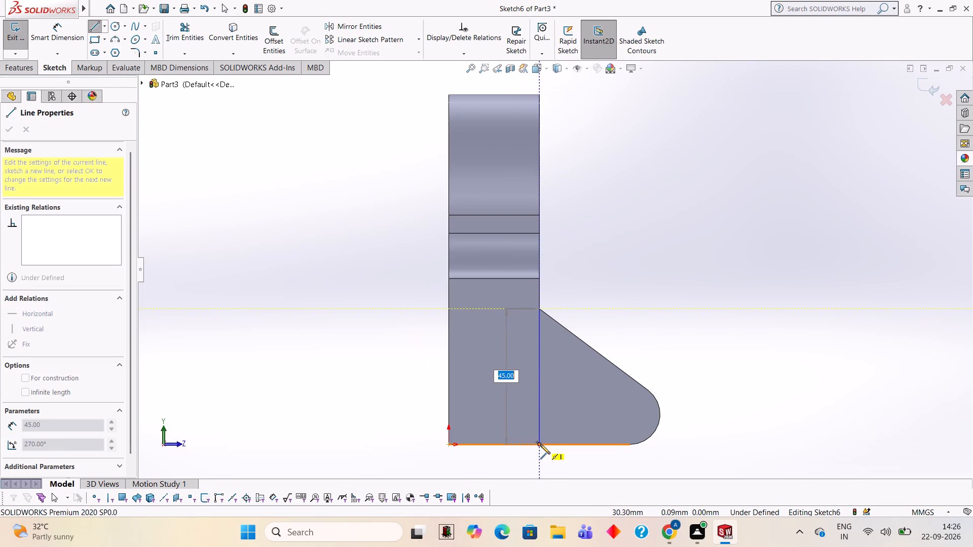
left_click(539, 444)
left_click(628, 445)
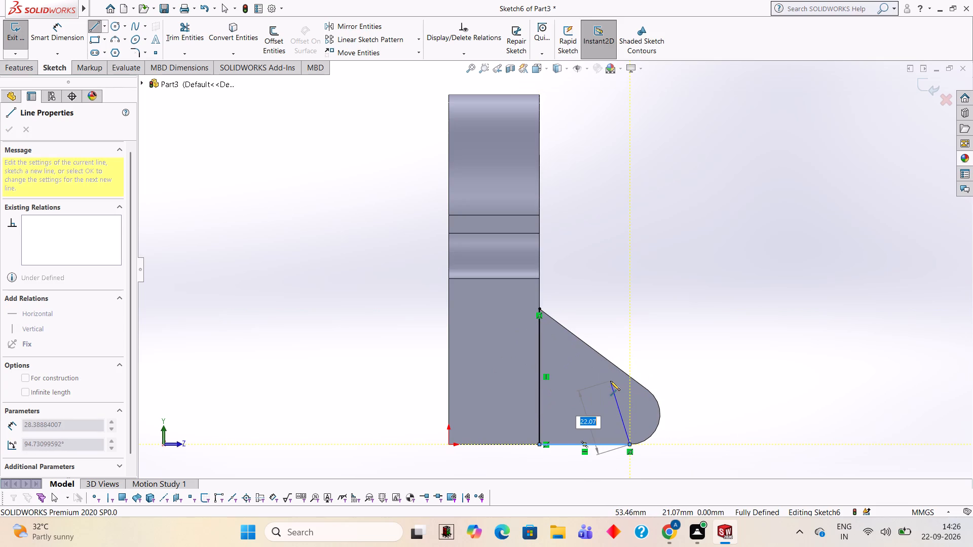
key("Escape")
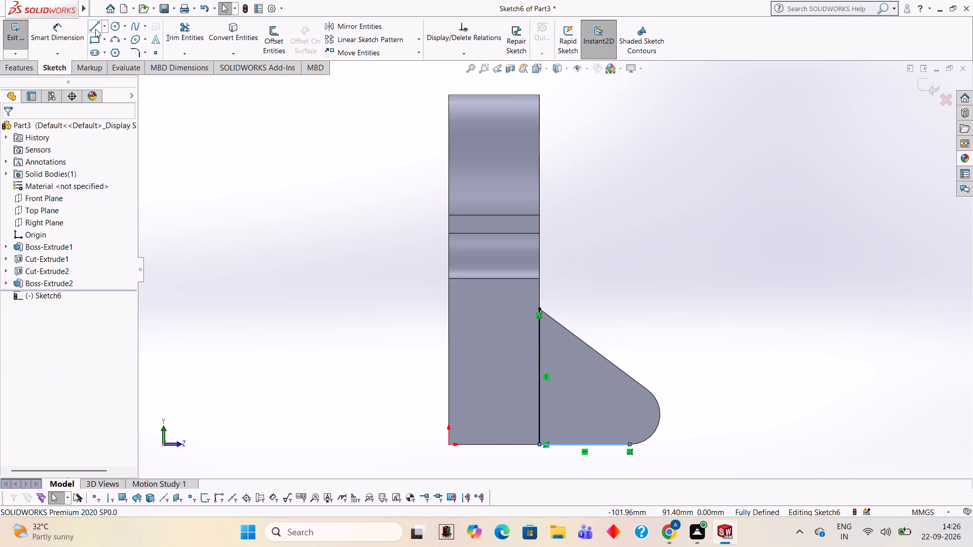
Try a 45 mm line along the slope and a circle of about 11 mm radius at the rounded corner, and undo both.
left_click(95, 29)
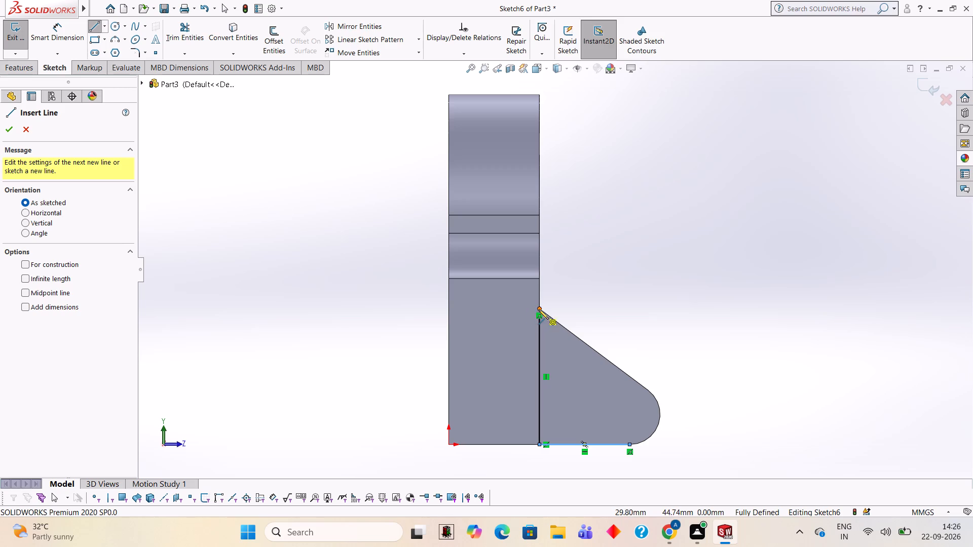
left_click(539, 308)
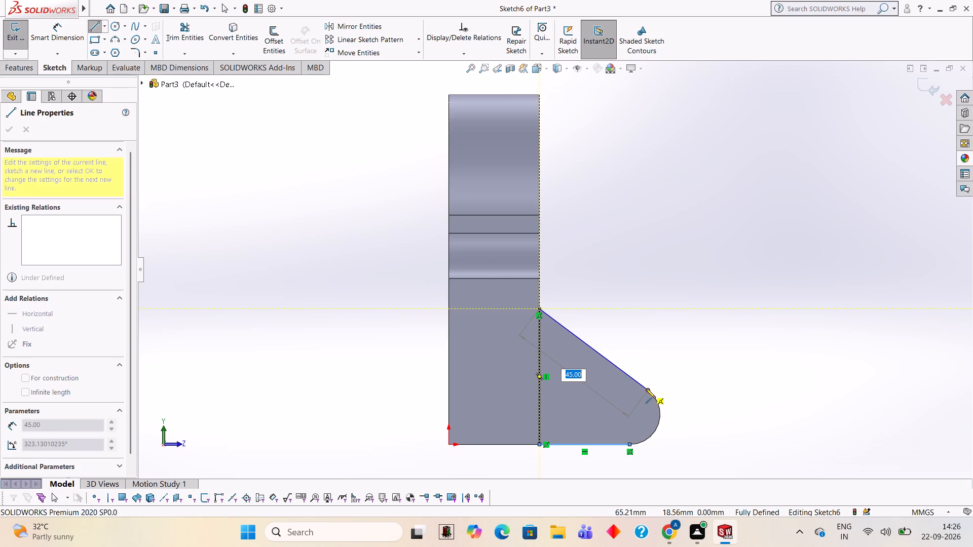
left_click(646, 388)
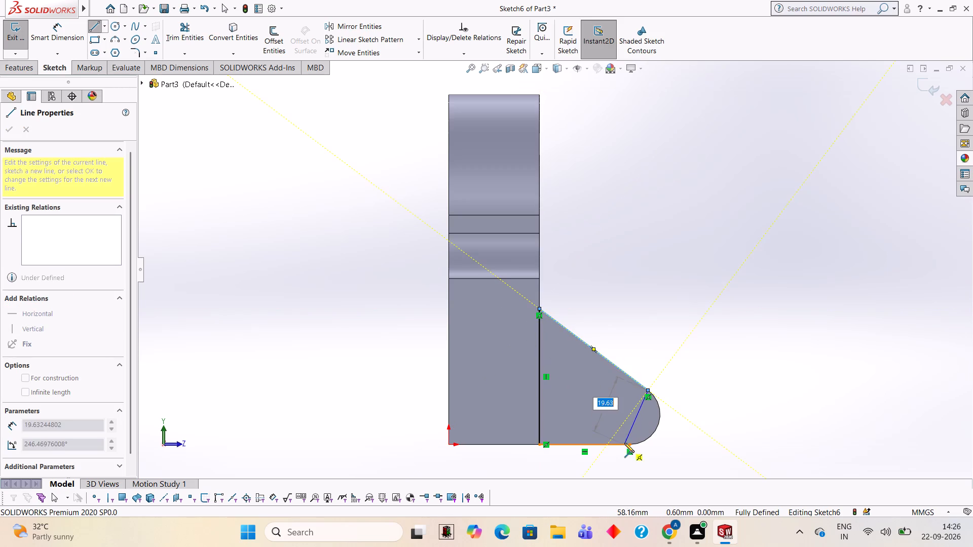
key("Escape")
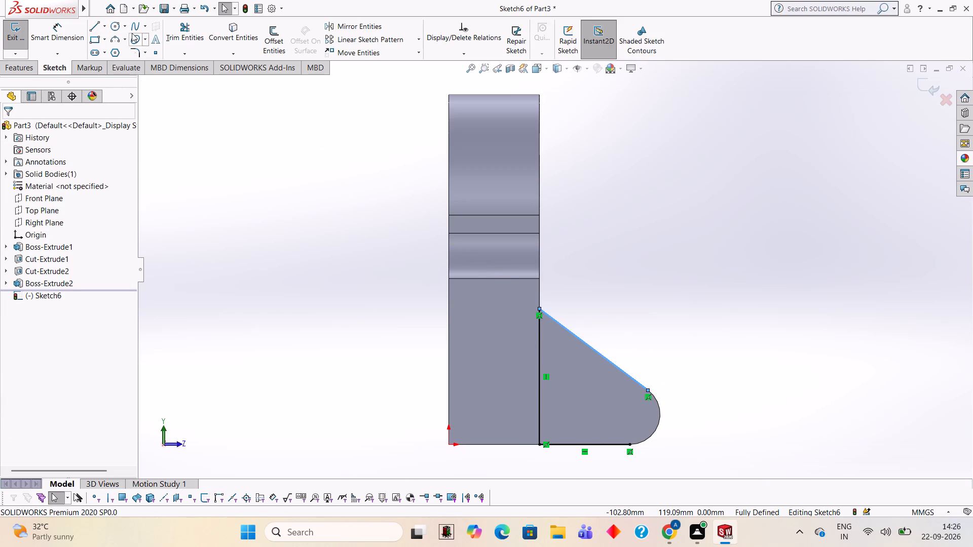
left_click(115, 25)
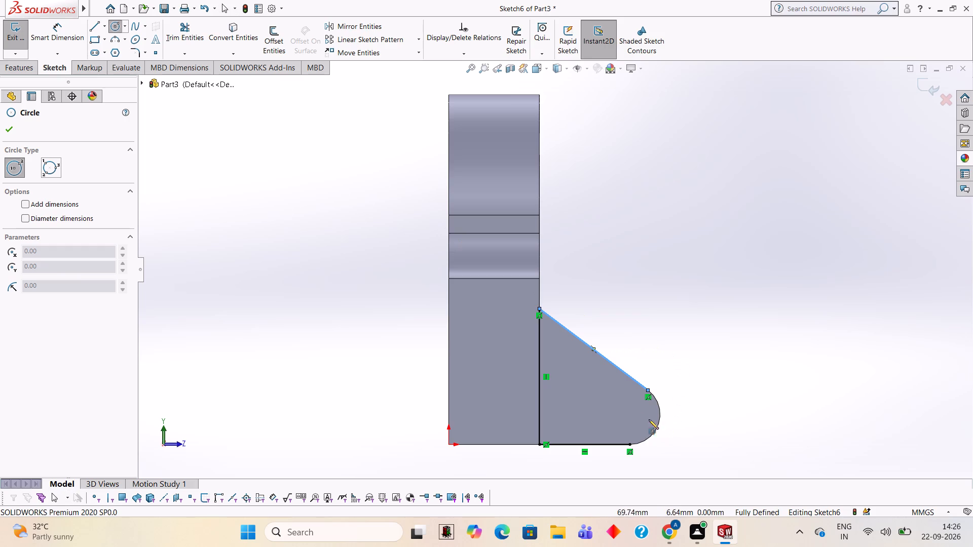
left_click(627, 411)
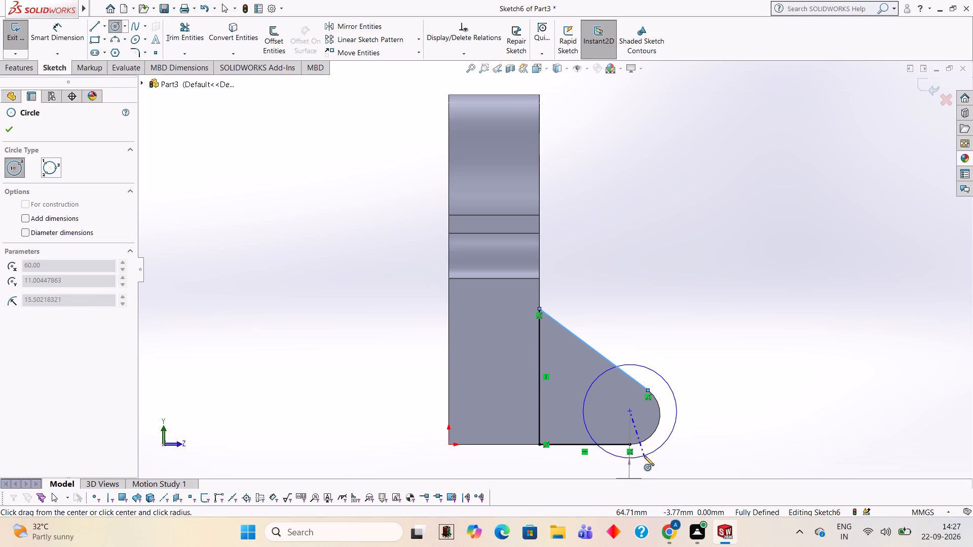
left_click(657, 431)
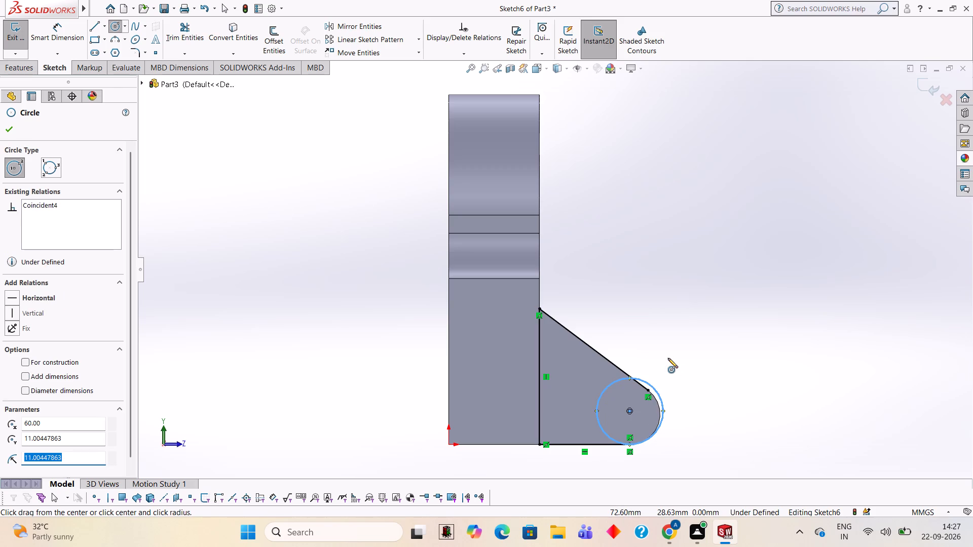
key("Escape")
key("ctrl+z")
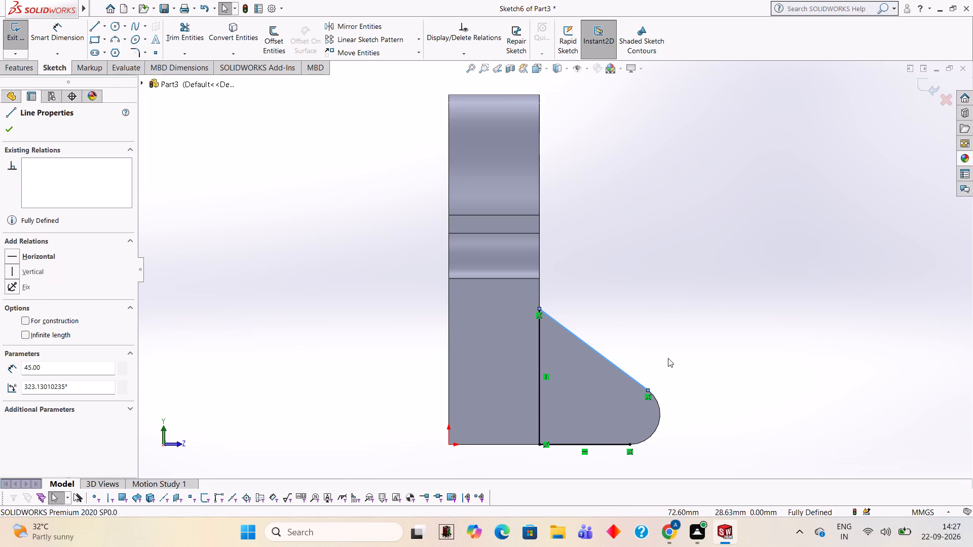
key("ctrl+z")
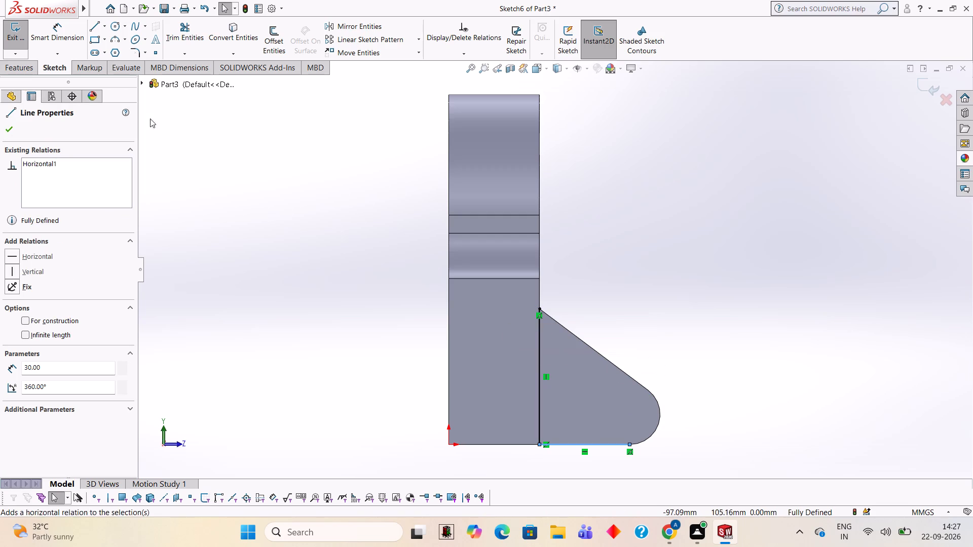
Sketch a 10 mm radius circle centred on the rounded corner's arc centre.
left_click(112, 30)
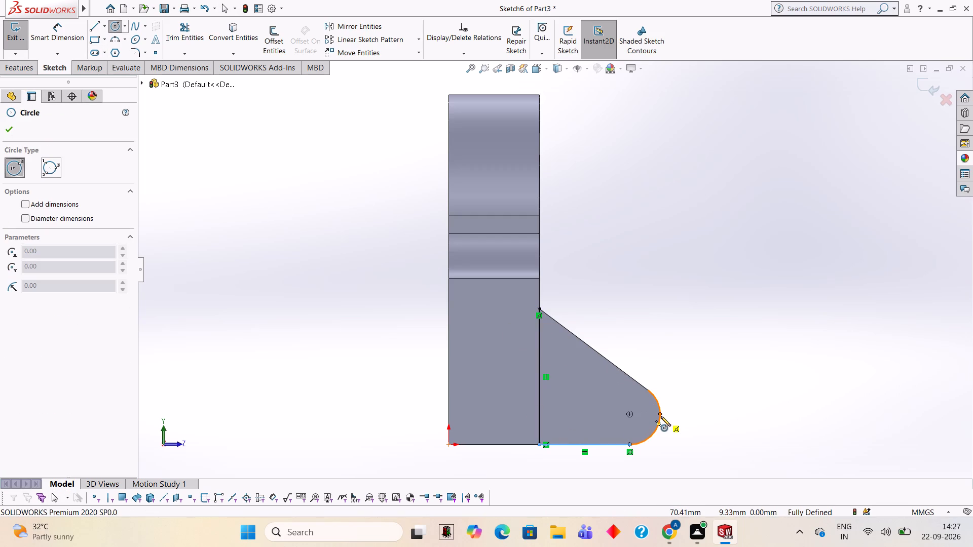
left_click(628, 412)
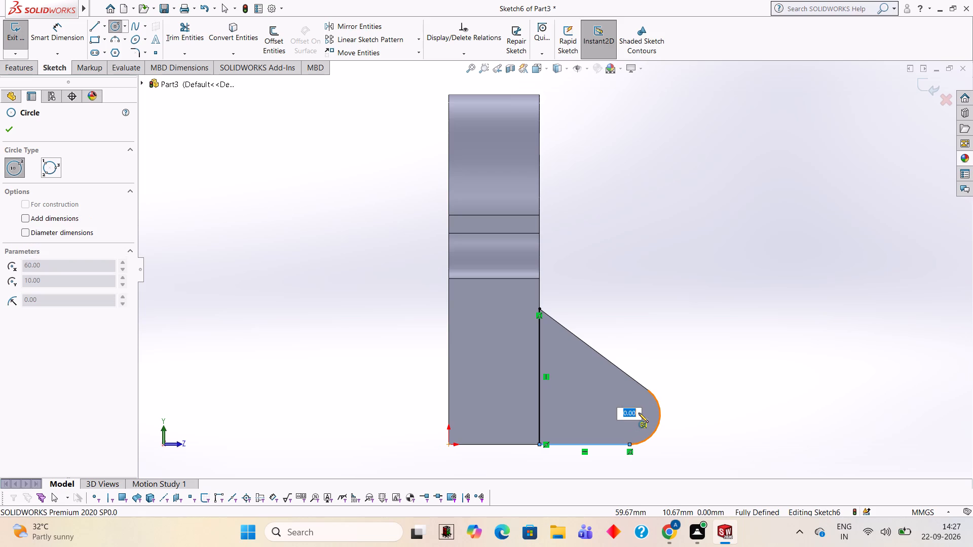
type("10")
key("Return")
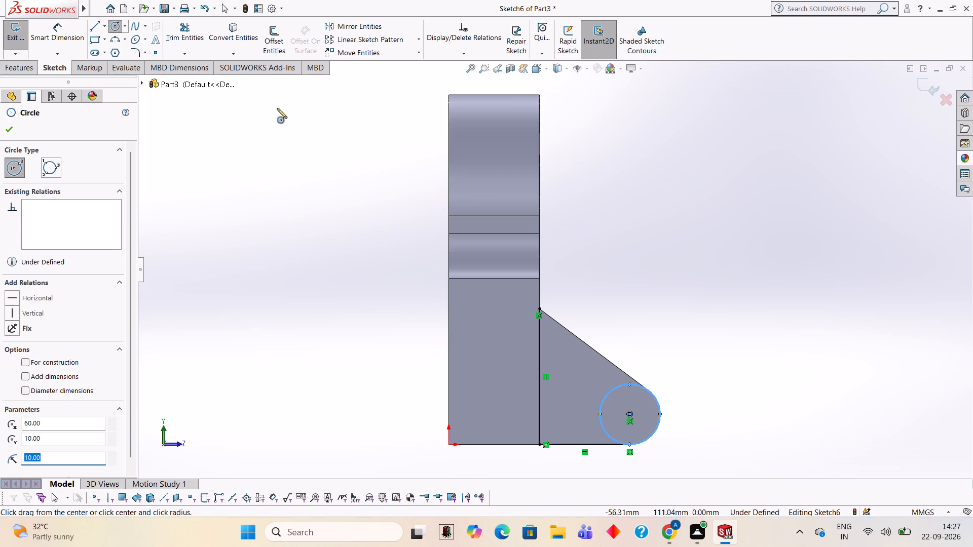
Close the profile with a line along the slope from its upper end to the circle, and trim away the circle's inner arc.
left_click(184, 34)
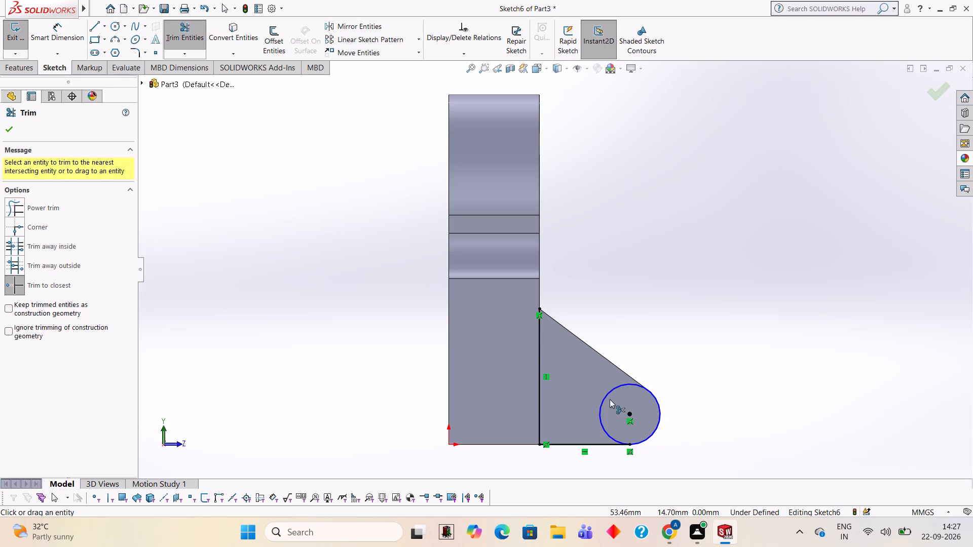
left_click(91, 24)
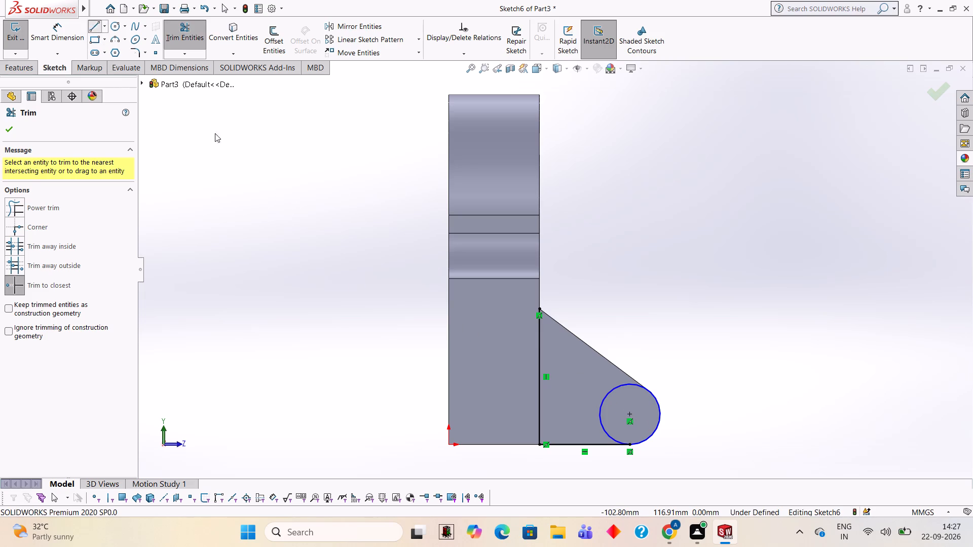
left_click(539, 308)
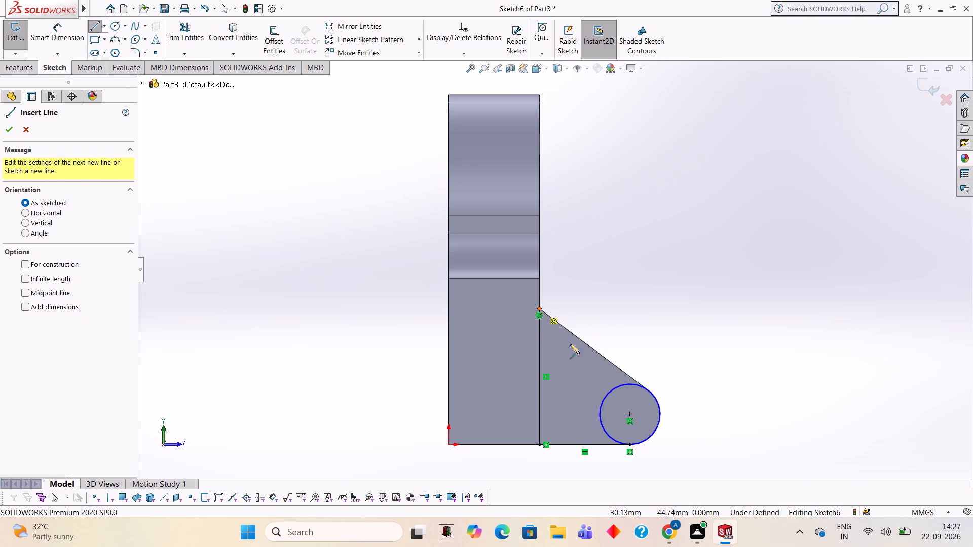
left_click(647, 389)
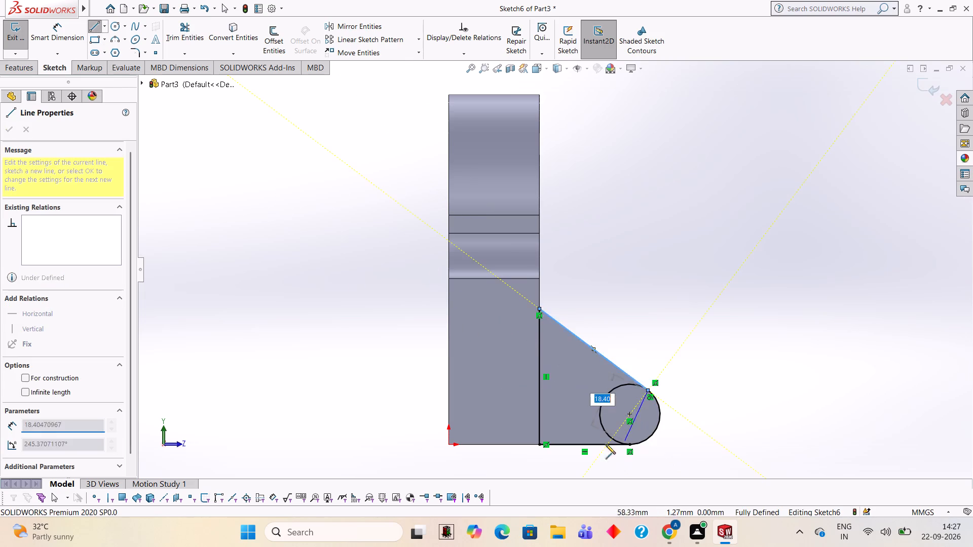
key("Escape")
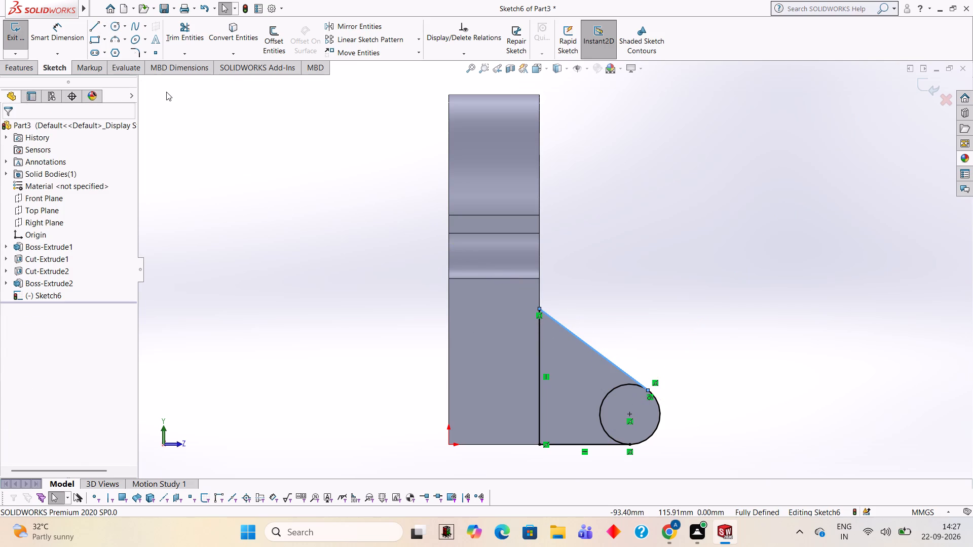
left_click(176, 38)
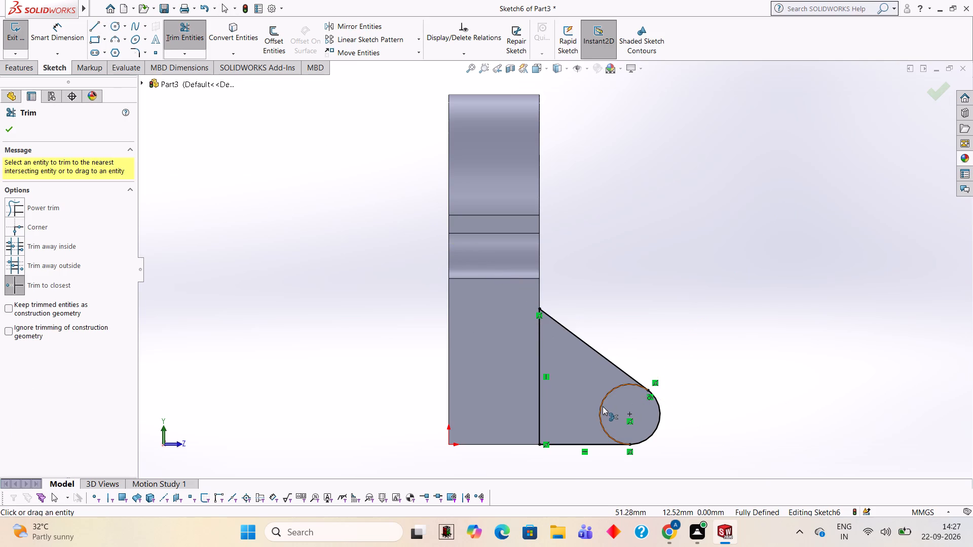
left_click(603, 406)
Start a blind extruded cut of the closed profile into the boss with a depth of 35 mm.
middle_click_drag(703, 298, 706, 301)
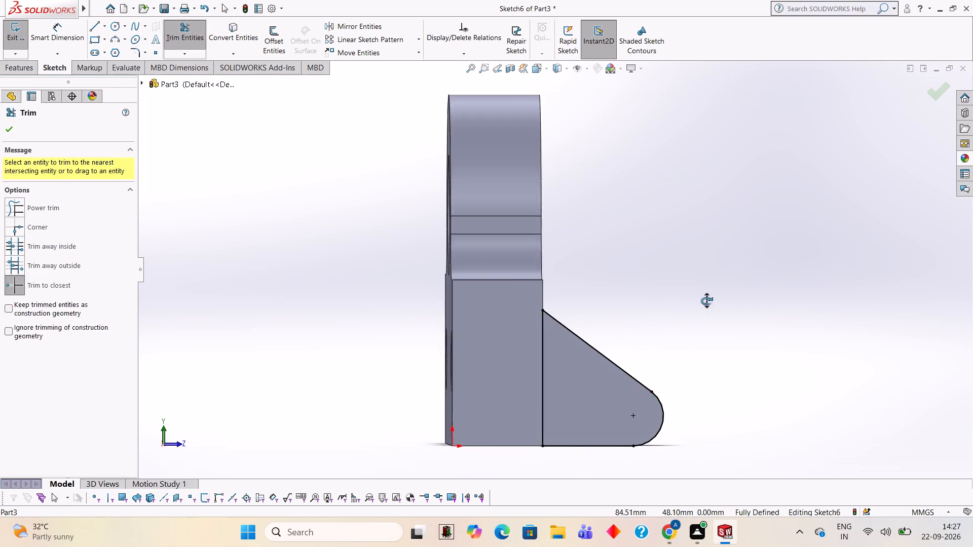
middle_click_drag(706, 301, 638, 300)
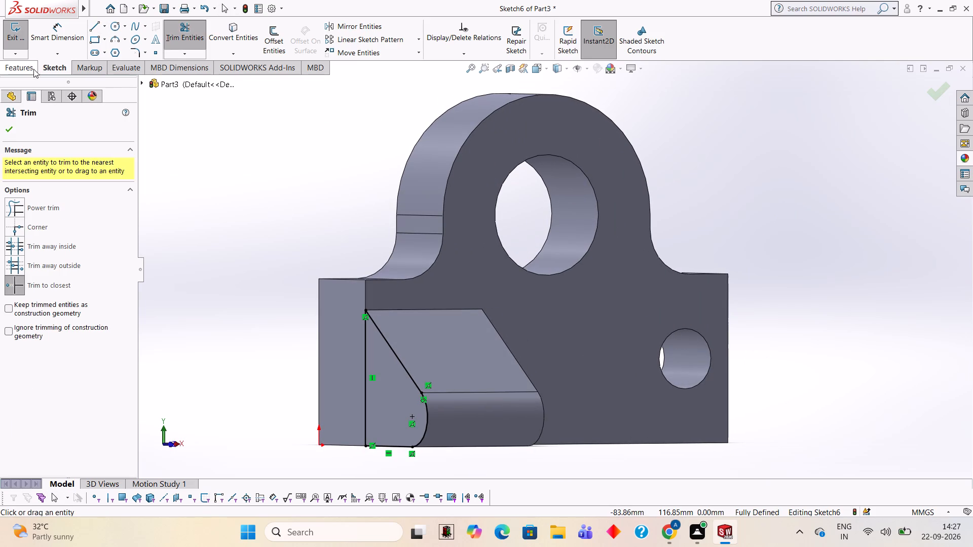
left_click(22, 67)
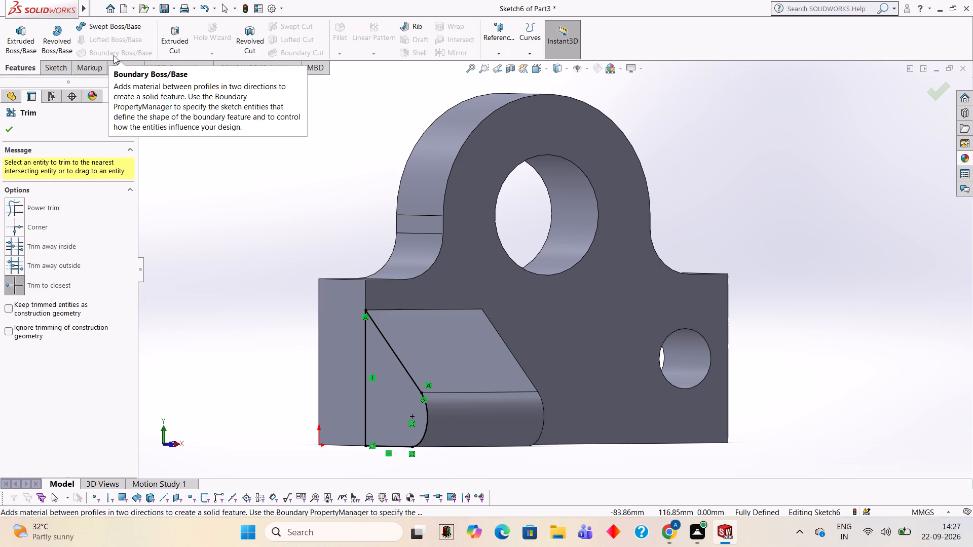
left_click(176, 46)
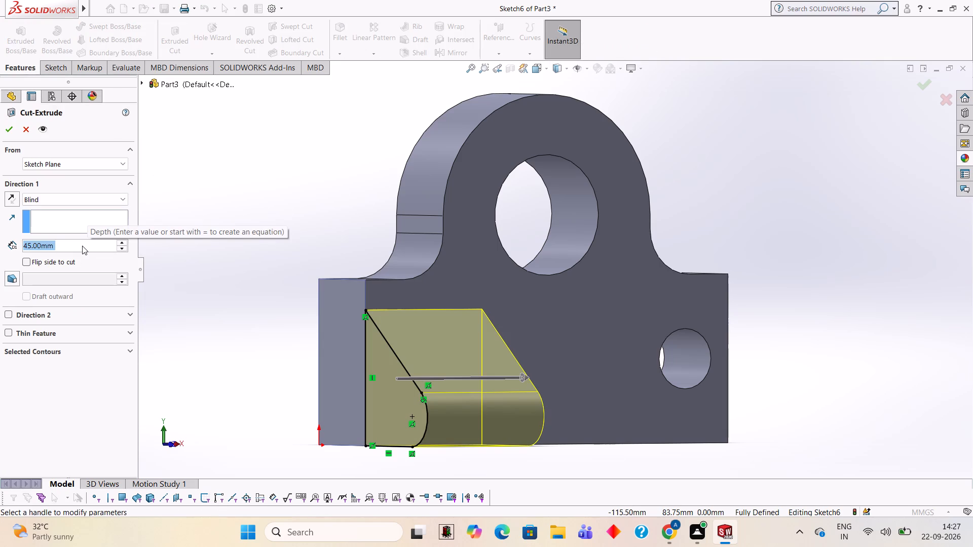
type("35")
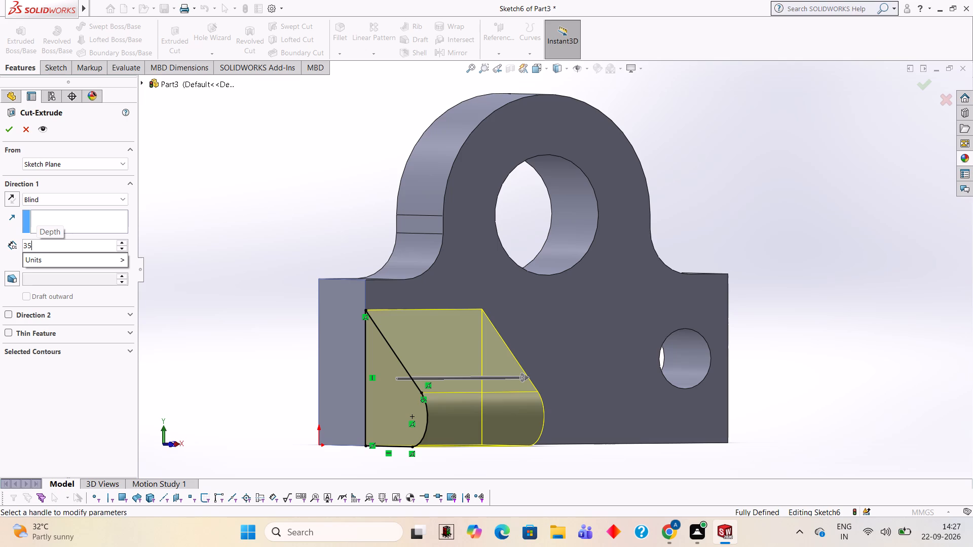
key("Return")
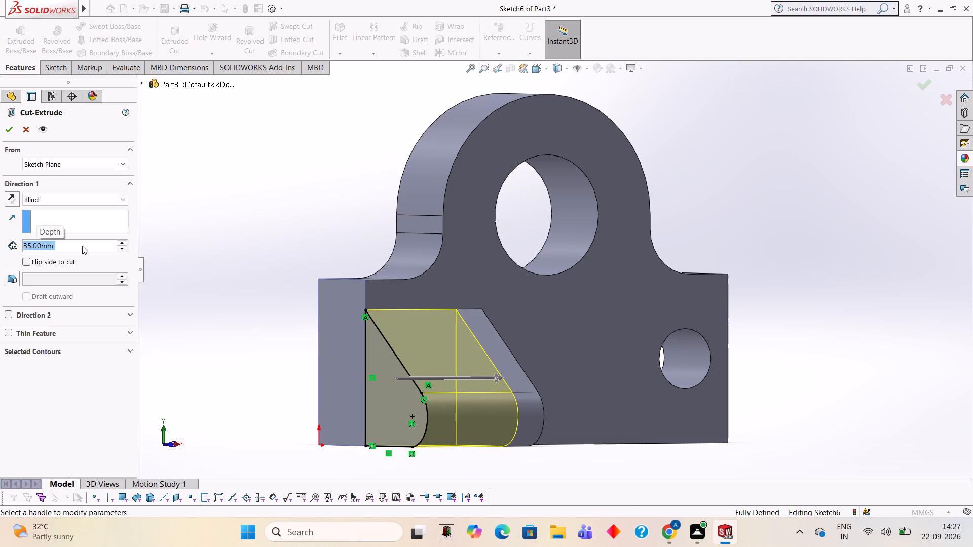
Set the cut's depth to 30 mm and complete it.
middle_click_drag(857, 197, 829, 257)
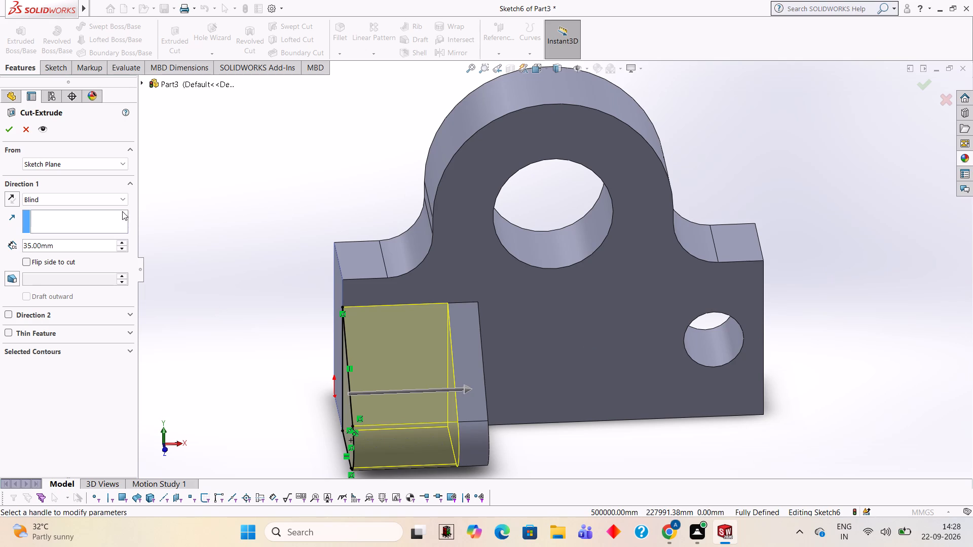
left_click(99, 246)
key("BackSpace")
key("BackSpace")
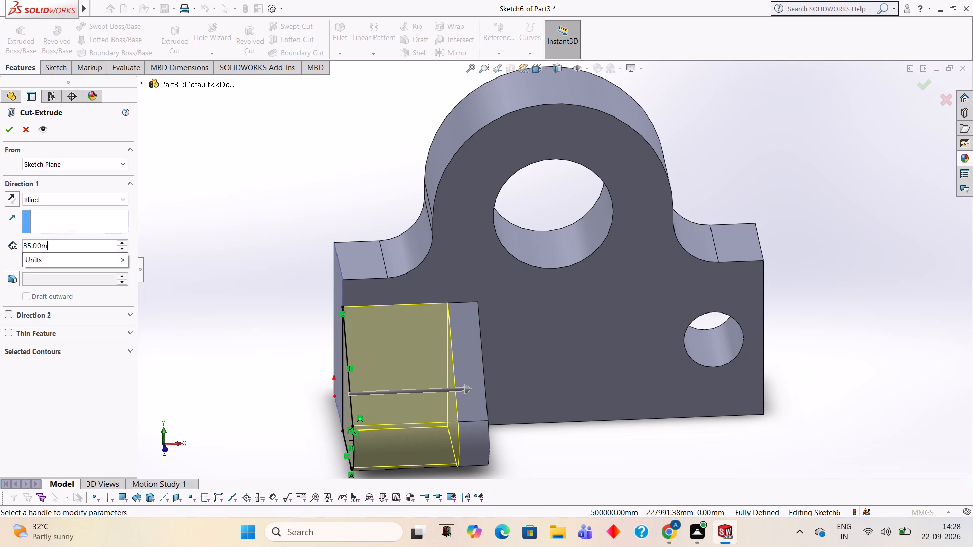
key("BackSpace")
key("BackSpace")
key("BackSpace")
key("BackSpace")
key("BackSpace")
type("30")
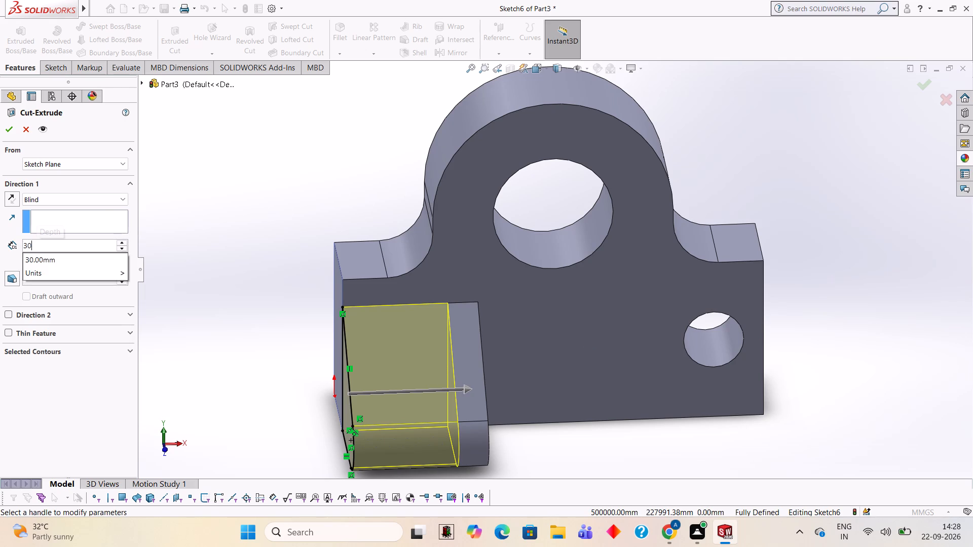
key("Return")
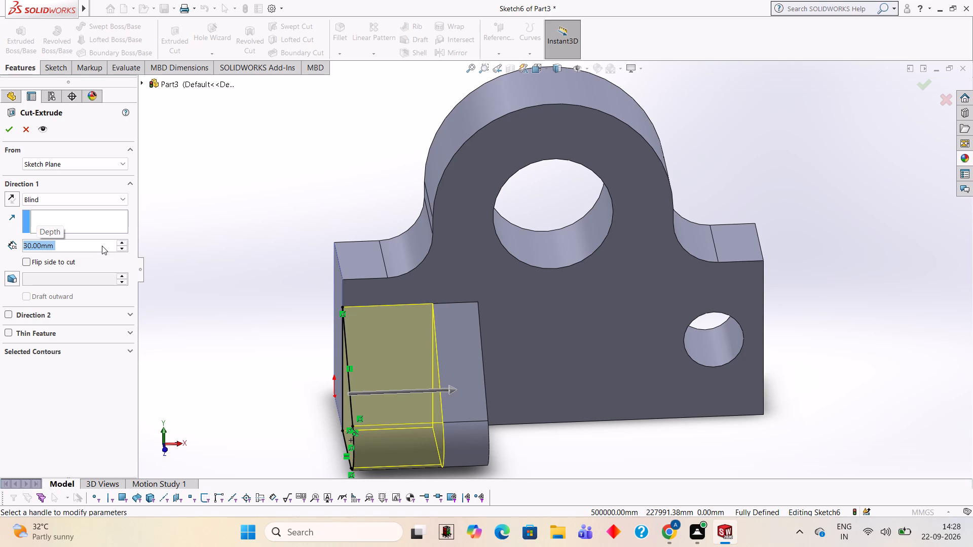
left_click(12, 124)
left_click(318, 209)
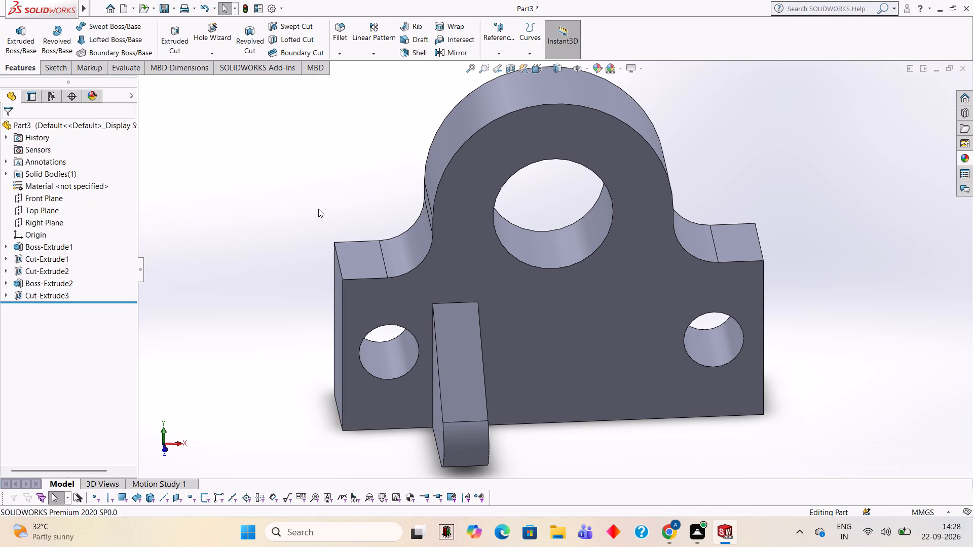
On the remaining rib's cut side face, sketch a 5 mm radius circle centred on the rounded corner's arc centre.
middle_click_drag(822, 190, 849, 135)
middle_click_drag(805, 194, 837, 214)
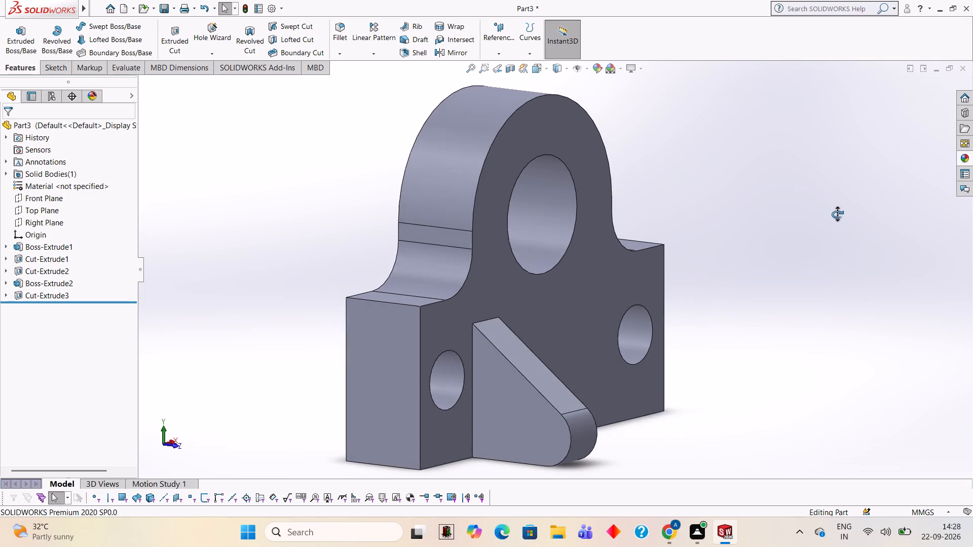
middle_click_drag(837, 214, 838, 215)
middle_click_drag(721, 262, 751, 244)
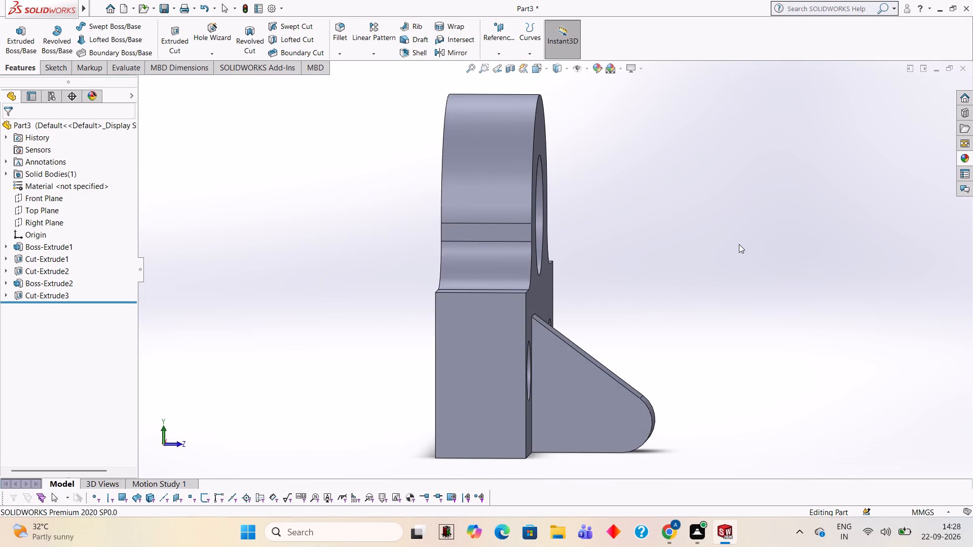
left_click(593, 400)
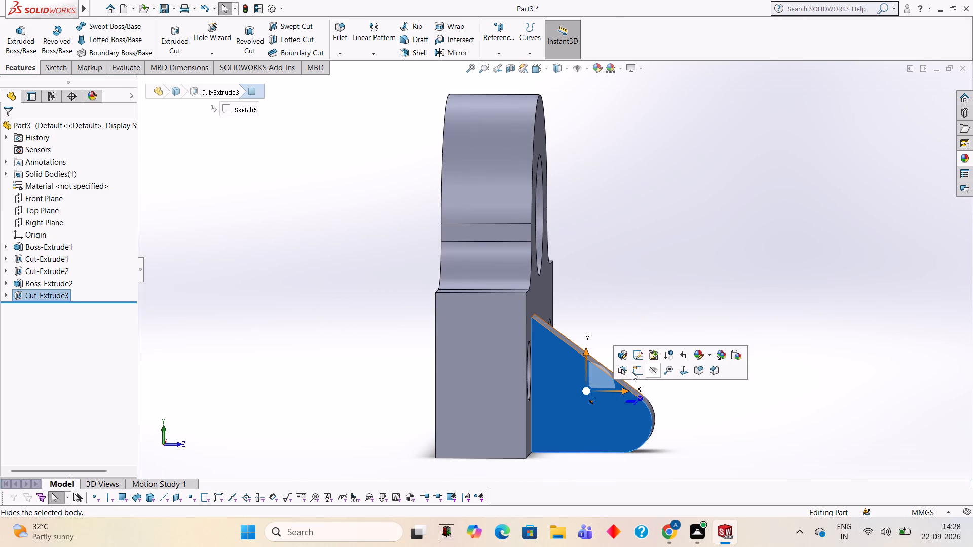
left_click(632, 372)
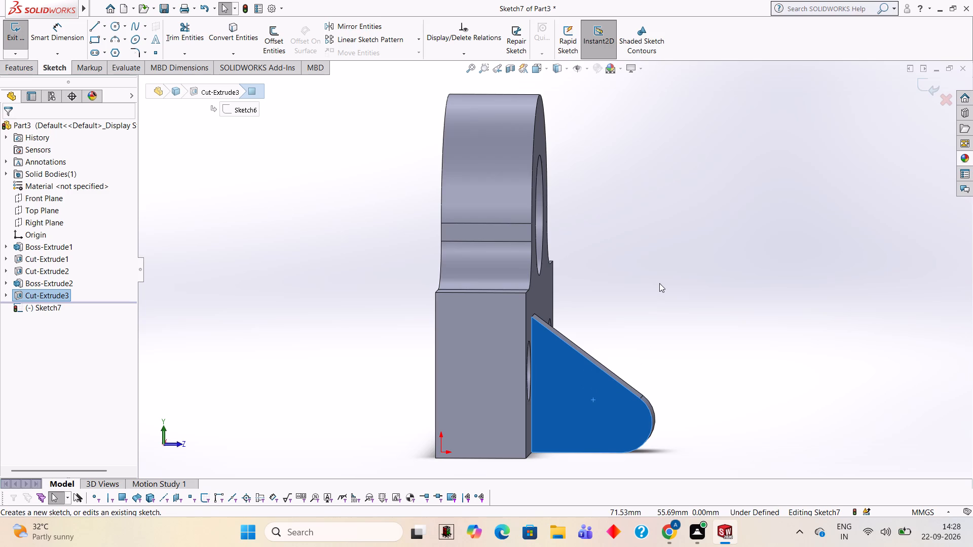
key("ctrl+8")
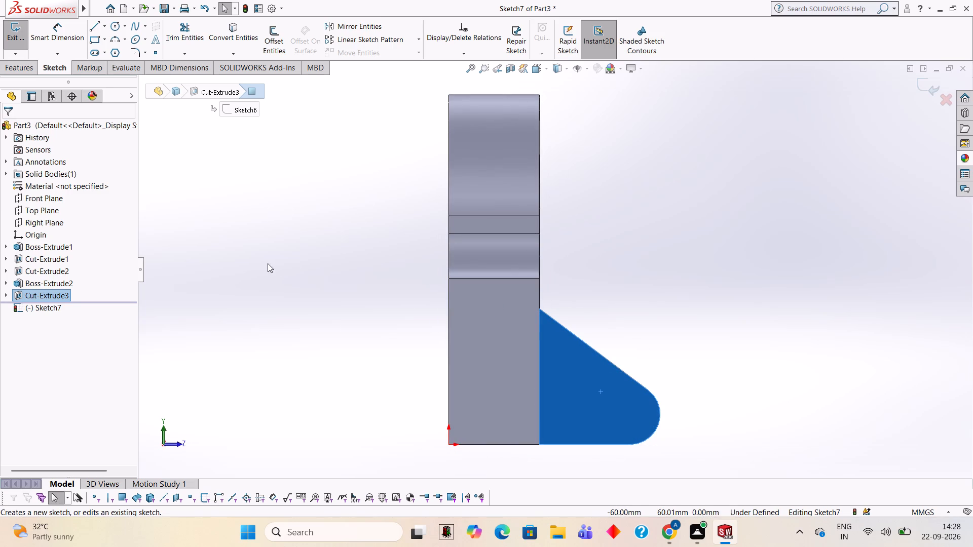
left_click(112, 23)
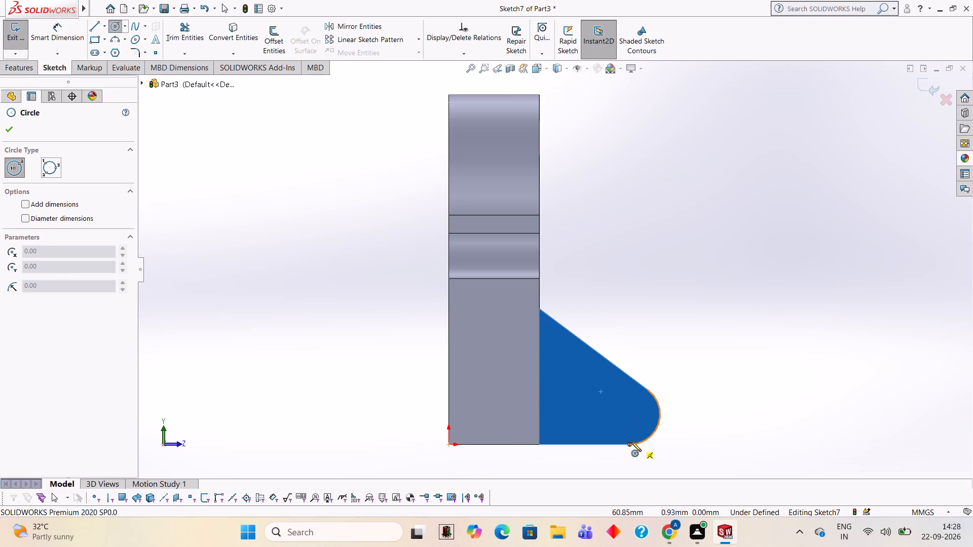
left_click(629, 413)
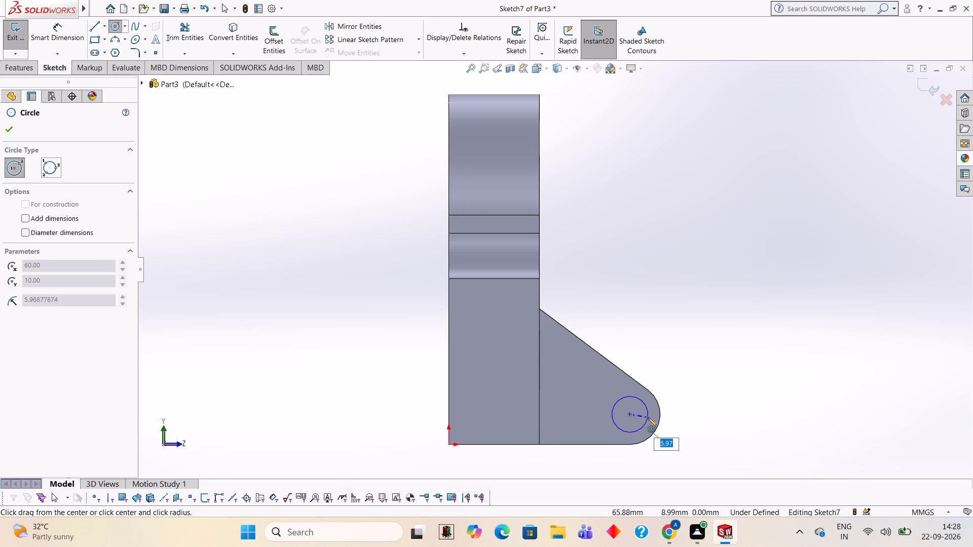
key("5")
key("Return")
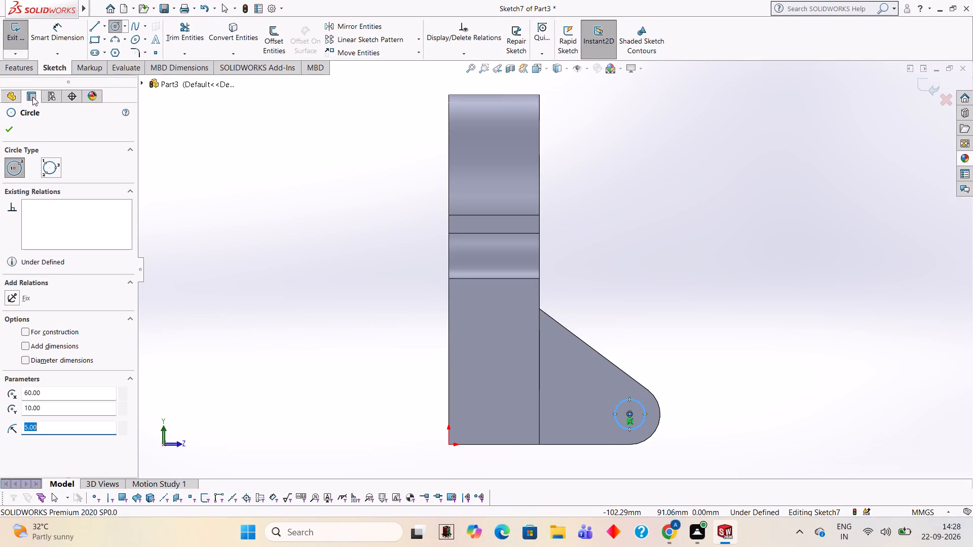
Cut-extrude the circle 15 mm deep through the rib and complete the hole.
left_click(24, 71)
left_click(176, 42)
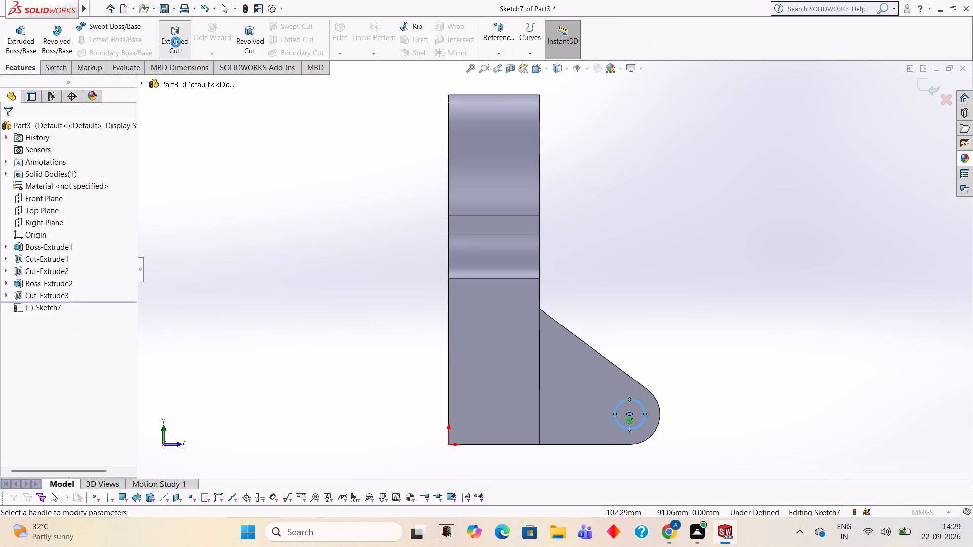
middle_click_drag(637, 228, 545, 234)
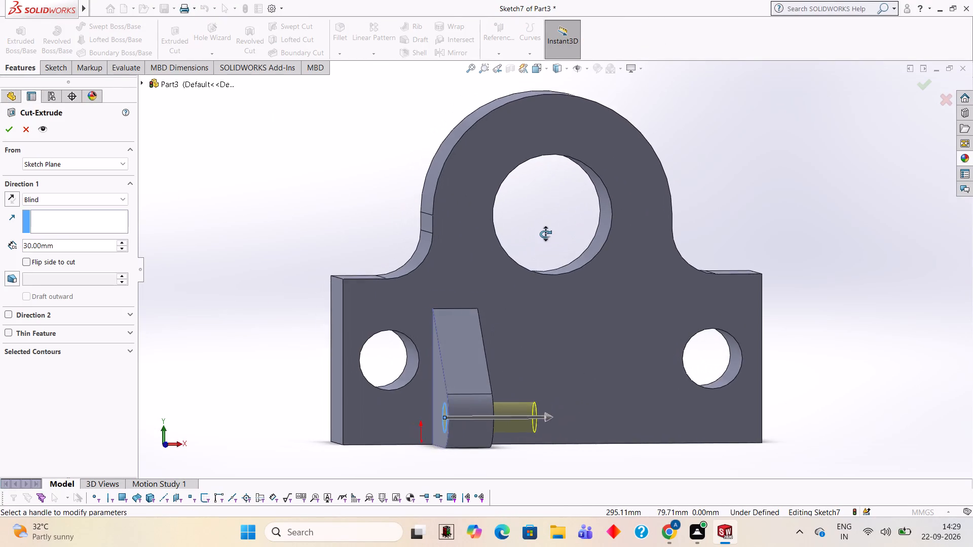
middle_click_drag(545, 234, 538, 229)
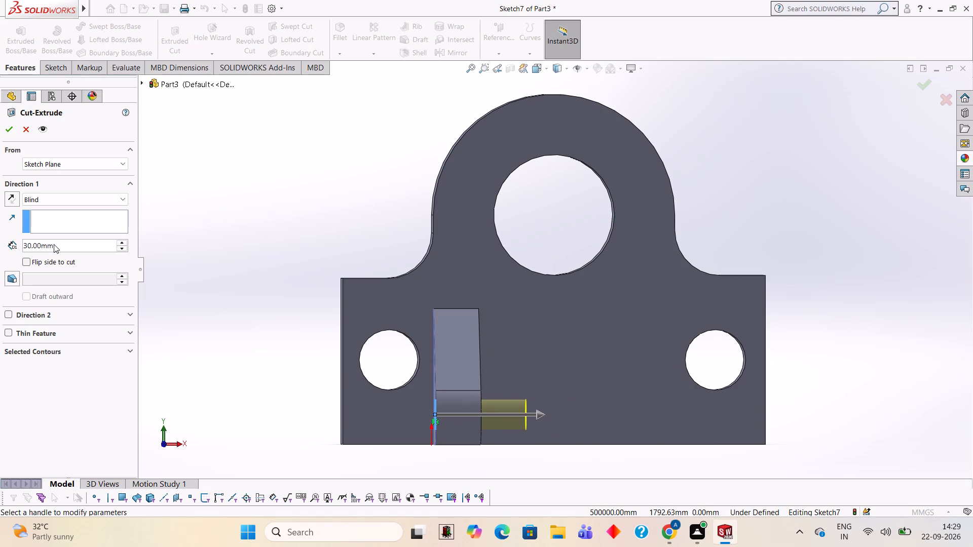
left_click(54, 244)
key("BackSpace")
key("BackSpace")
key("BackSpace")
key("BackSpace")
key("BackSpace")
key("BackSpace")
key("BackSpace")
type("15")
key("Return")
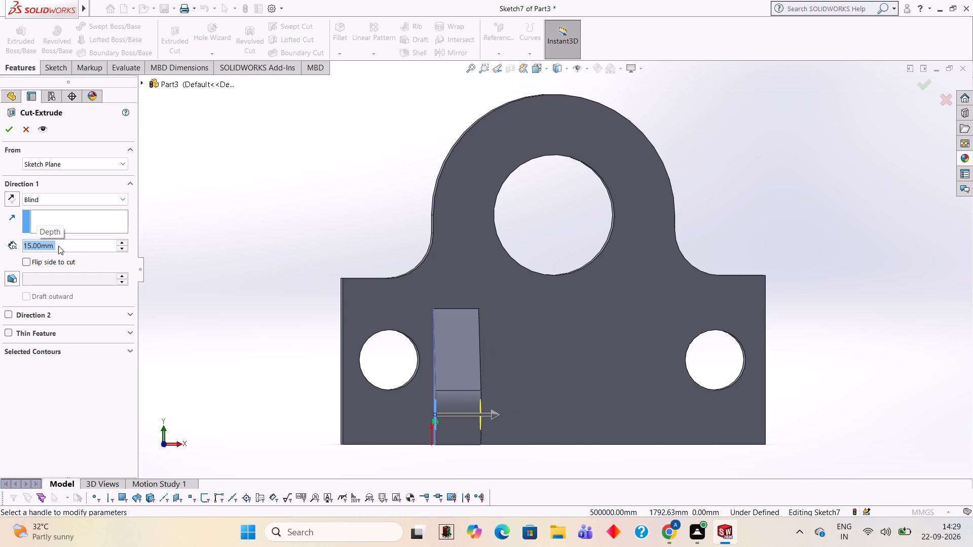
left_click(13, 131)
left_click(707, 190)
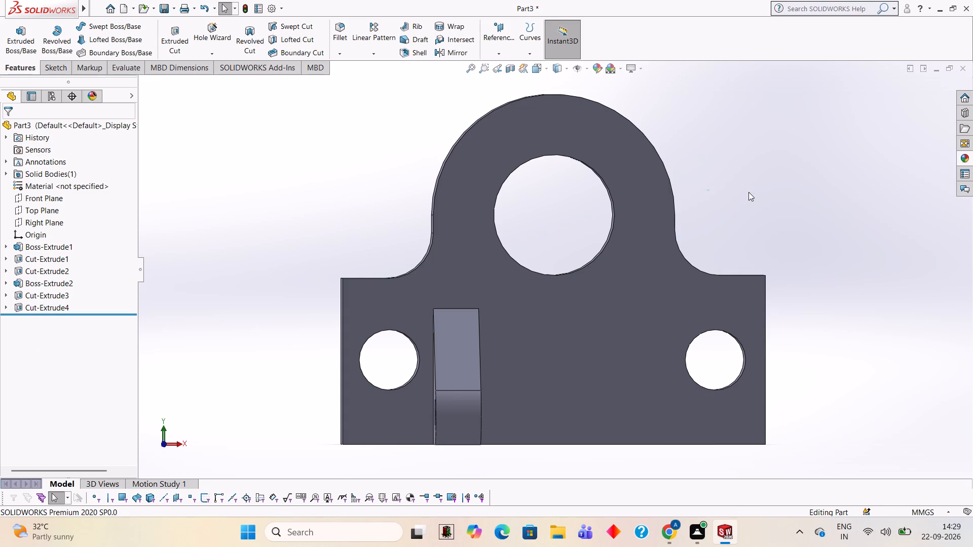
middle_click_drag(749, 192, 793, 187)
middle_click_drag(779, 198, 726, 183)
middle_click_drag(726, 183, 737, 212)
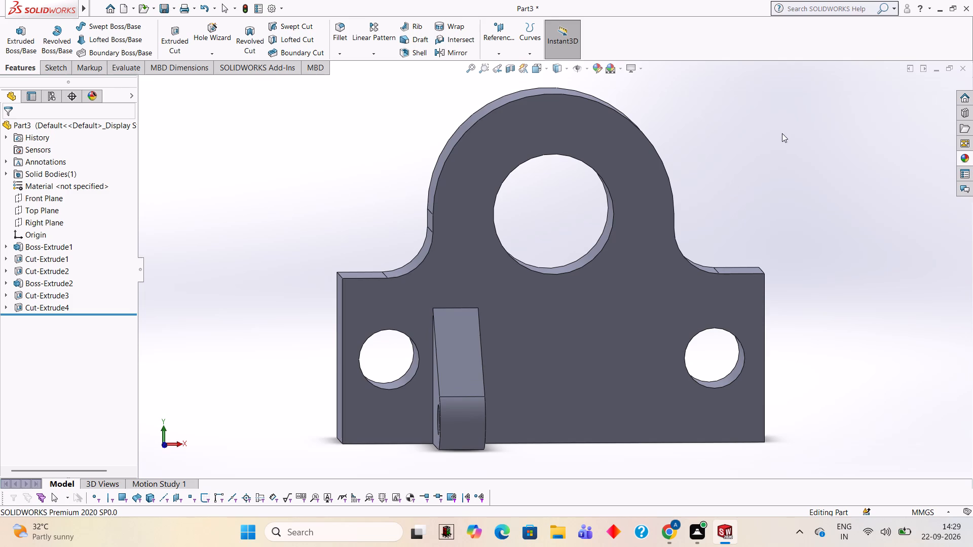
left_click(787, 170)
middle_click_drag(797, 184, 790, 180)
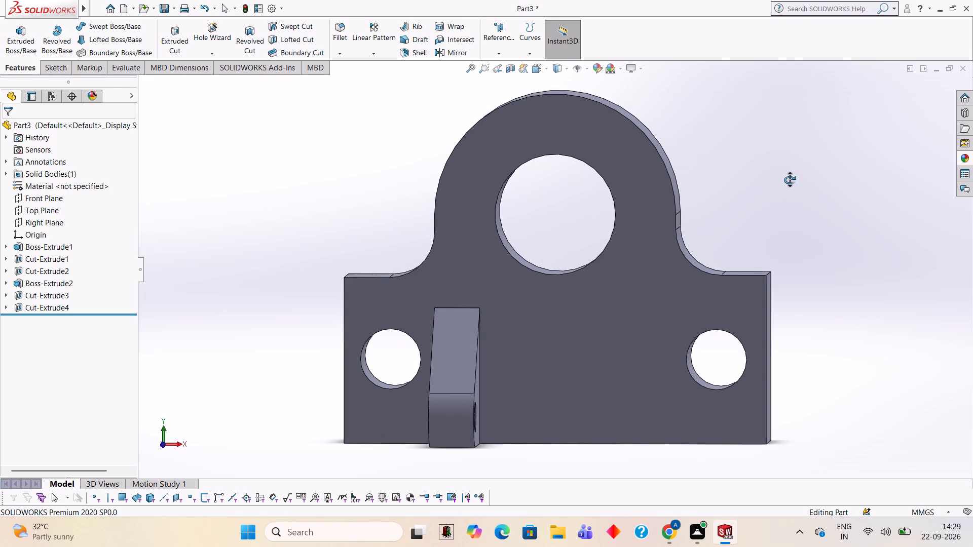
Examine the bracket and its rib from the front, underside, end and angled views.
middle_click_drag(790, 180, 791, 180)
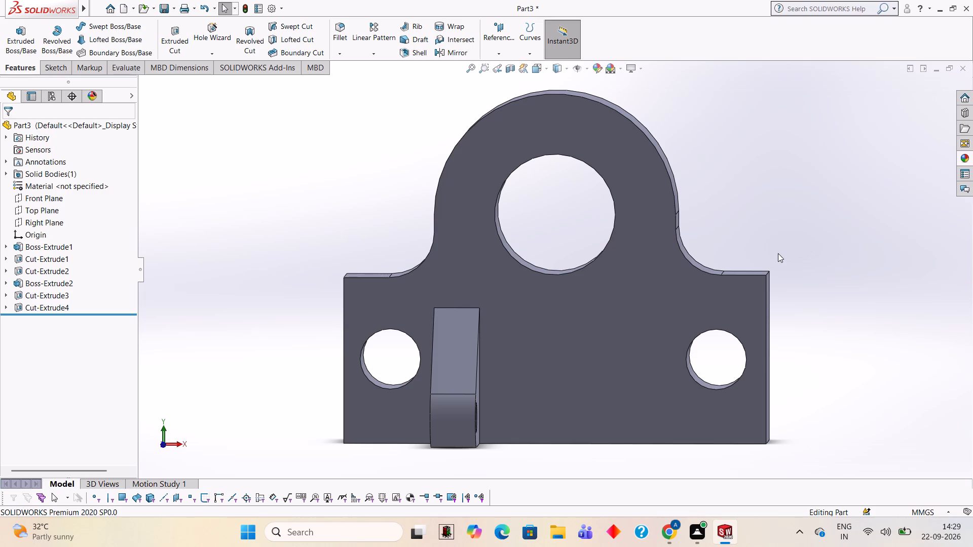
middle_click_drag(771, 254, 771, 232)
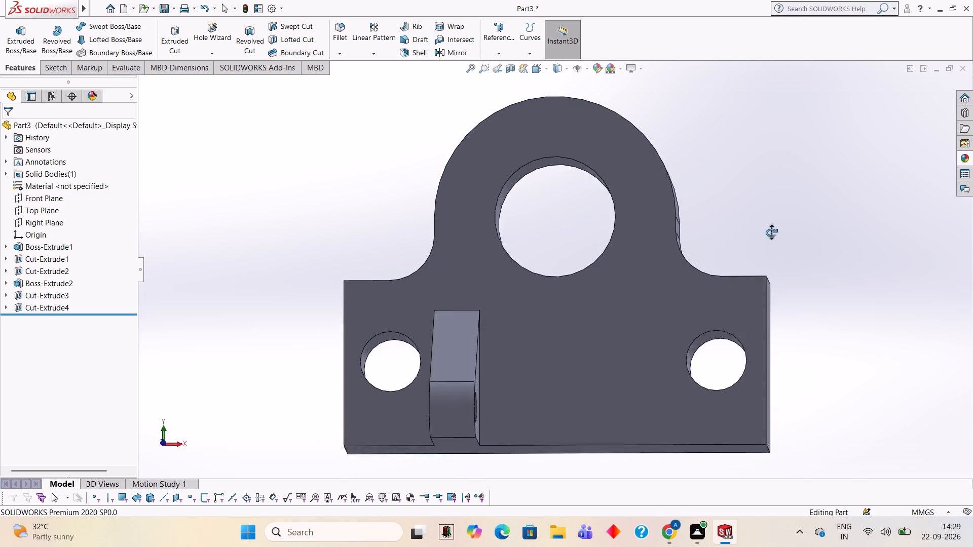
middle_click_drag(771, 232, 778, 222)
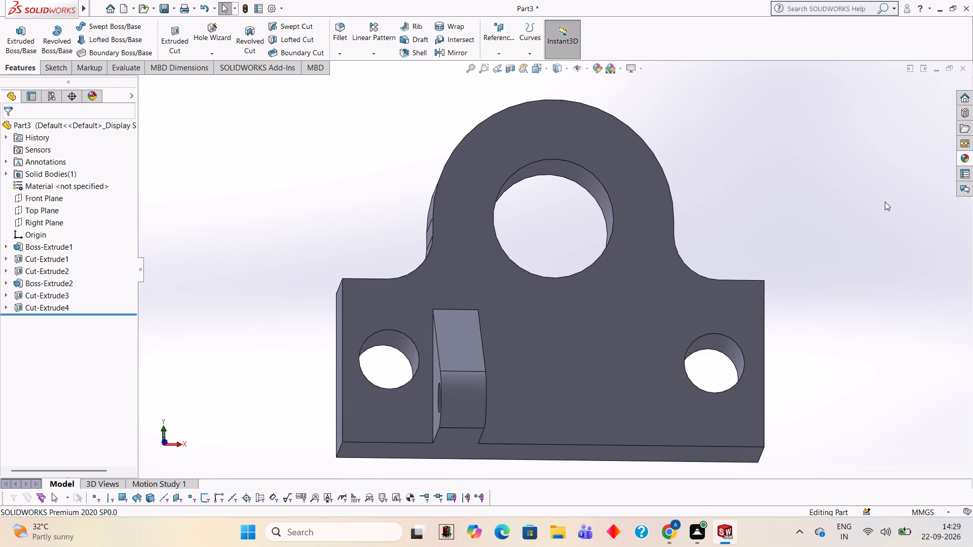
middle_click_drag(885, 202, 789, 246)
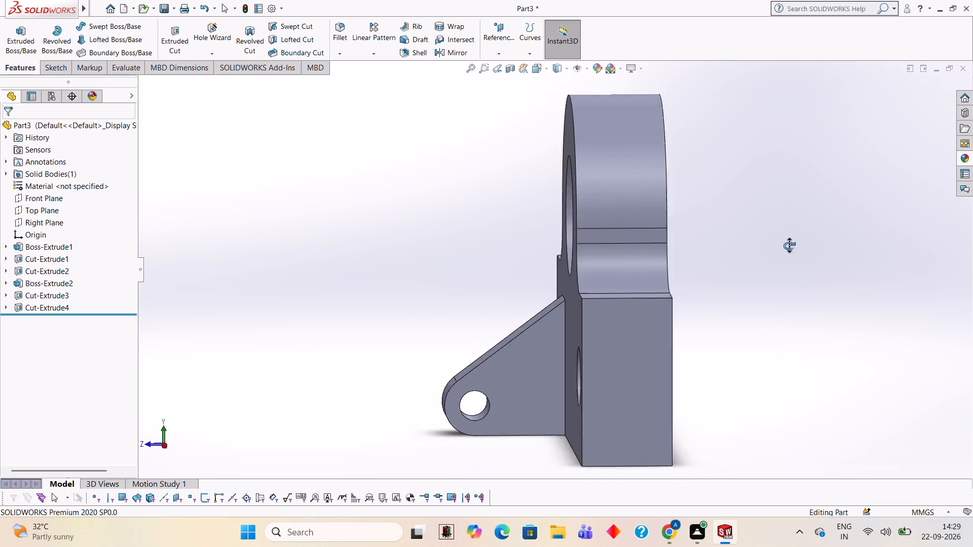
middle_click_drag(789, 246, 889, 277)
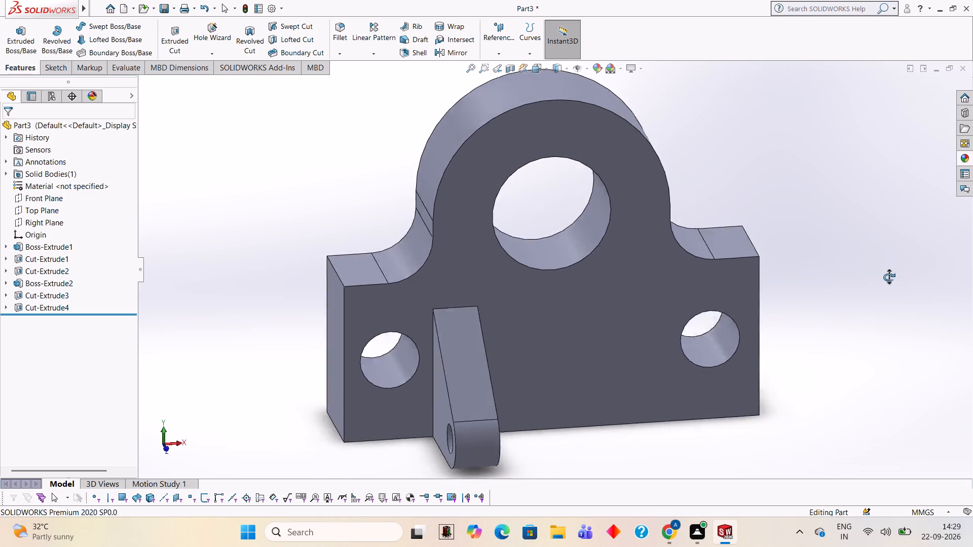
middle_click_drag(889, 277, 863, 268)
middle_click_drag(844, 266, 781, 228)
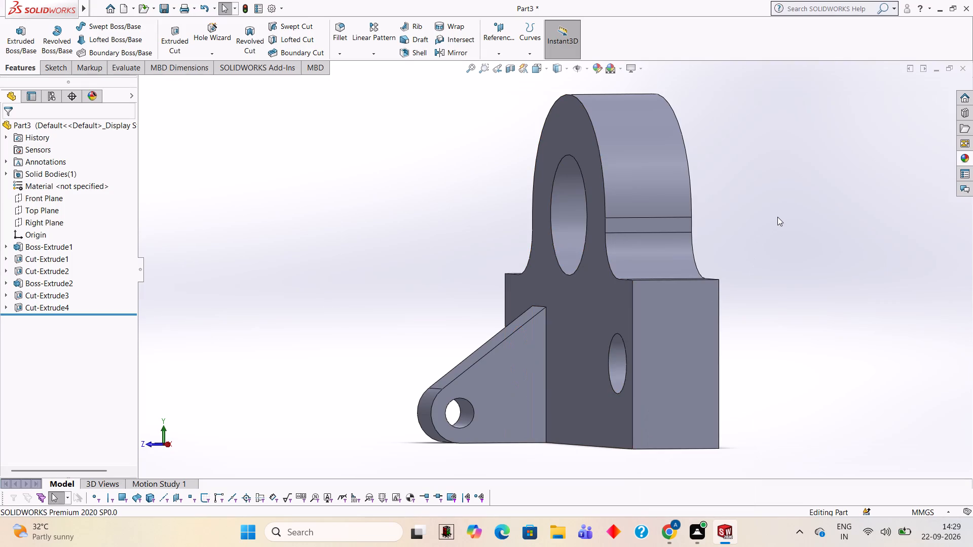
middle_click_drag(778, 217, 771, 215)
On the base's end face, sketch the rib's outline with a 45 mm vertical line, a 45 mm sloping line and a 30 mm bottom line.
left_click(655, 364)
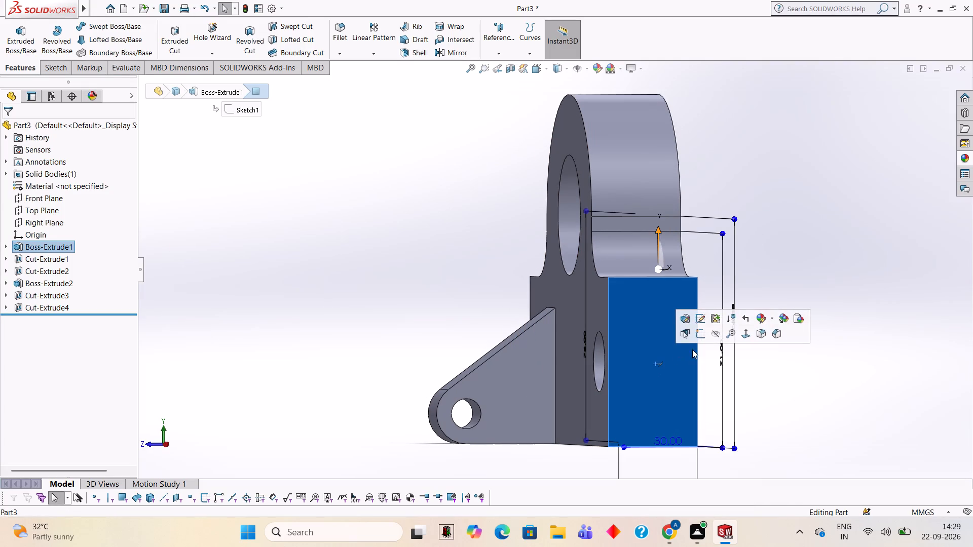
left_click(701, 332)
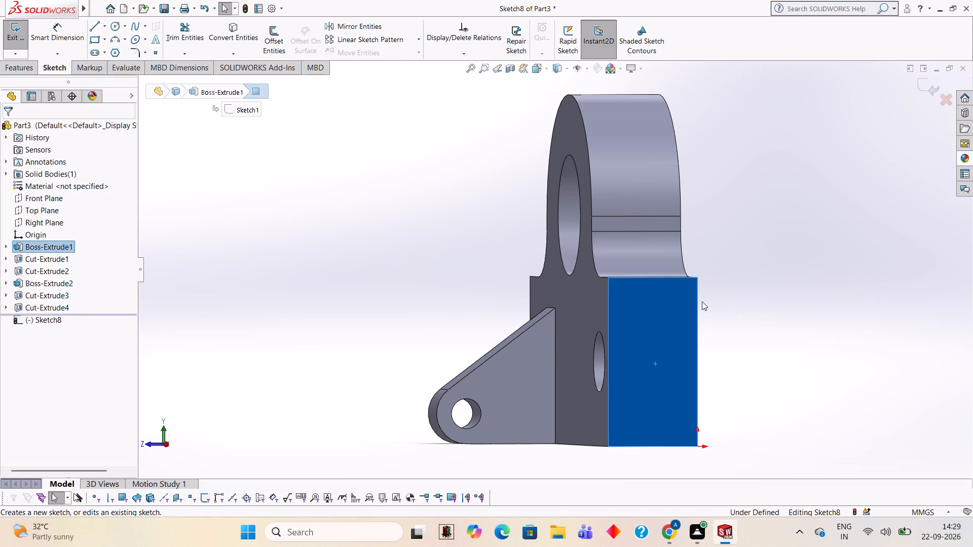
key("ctrl+8")
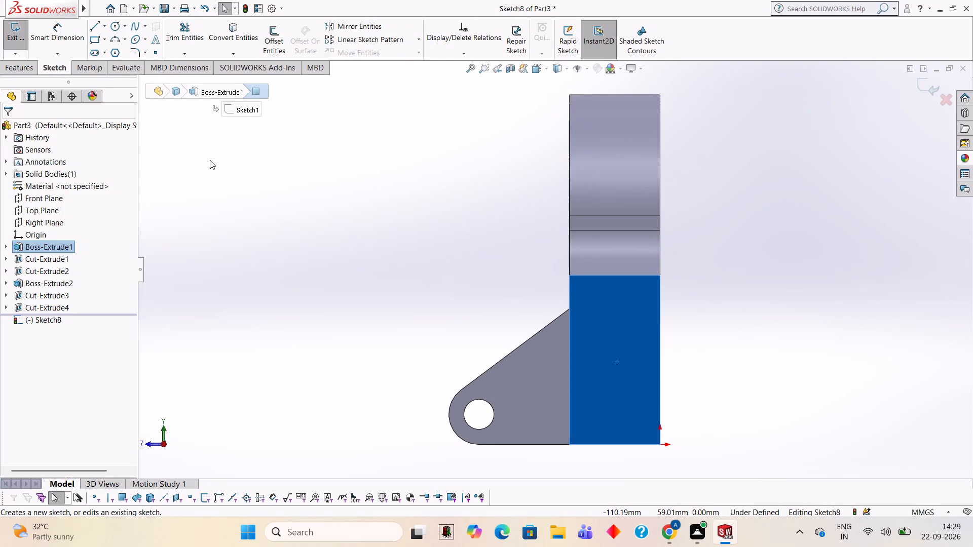
left_click(96, 22)
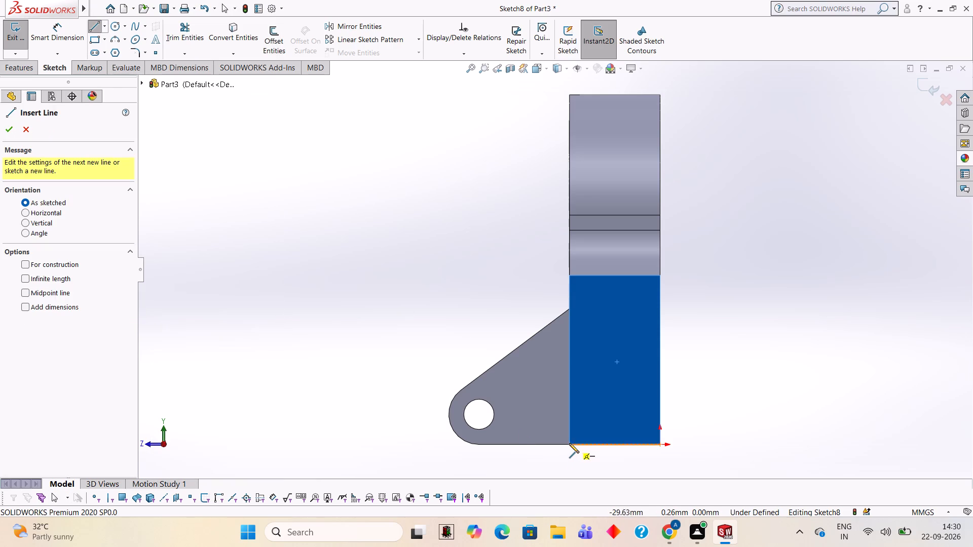
left_click(567, 443)
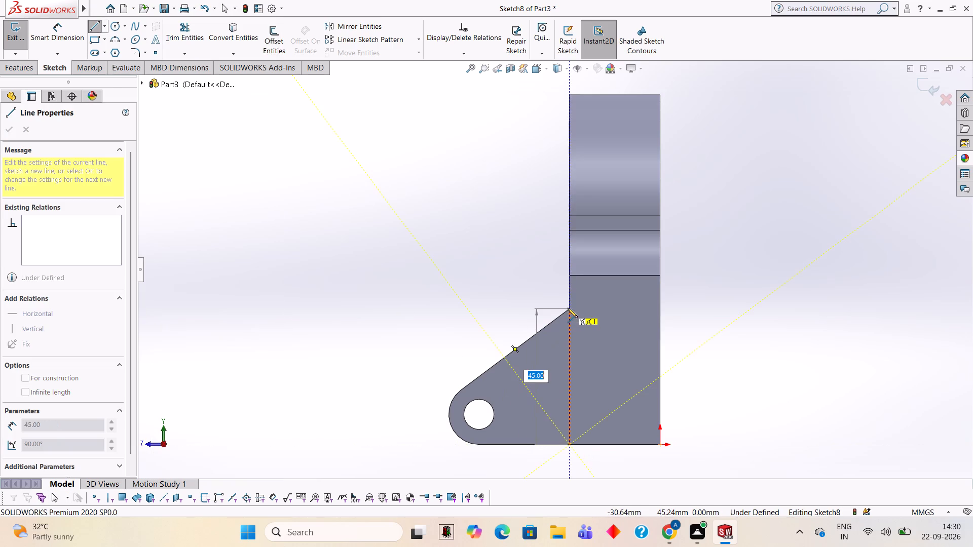
left_click(568, 308)
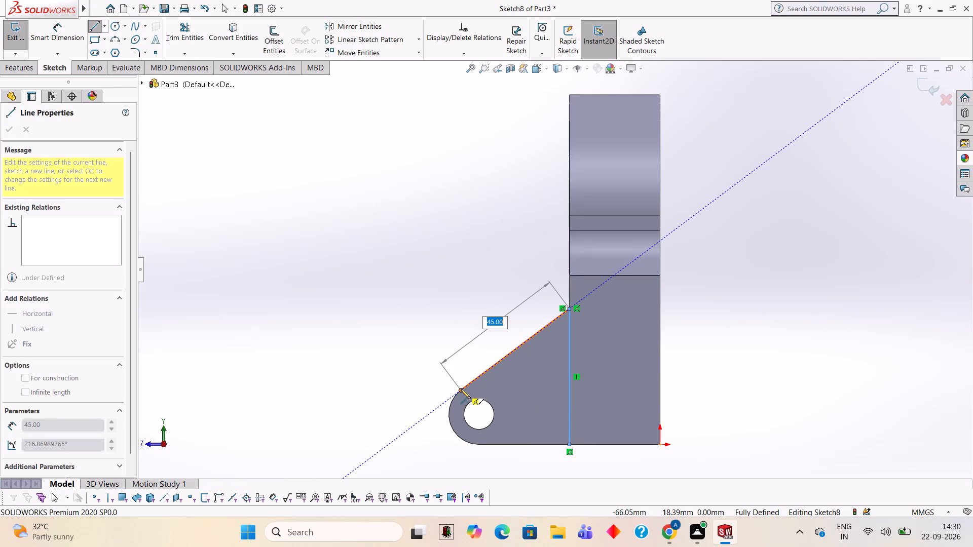
left_click(459, 389)
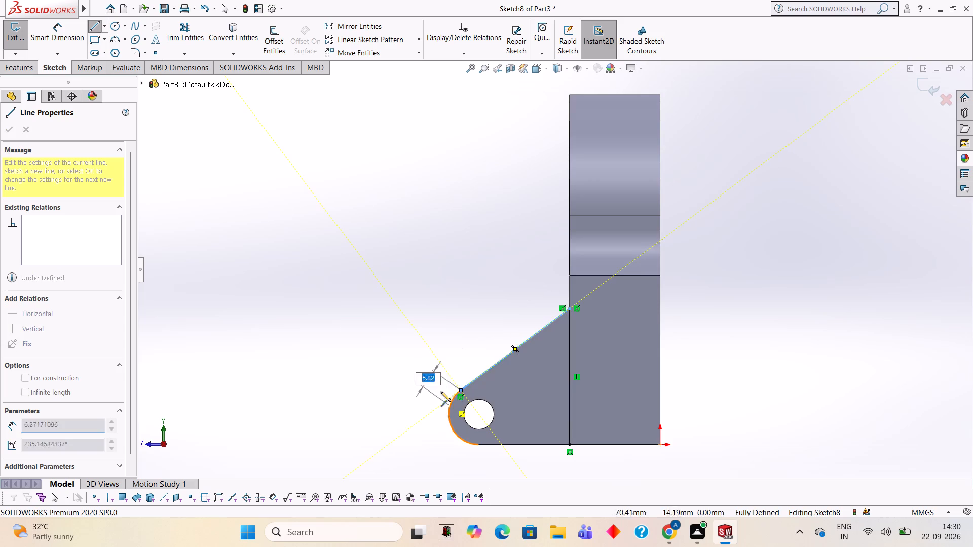
key("Escape")
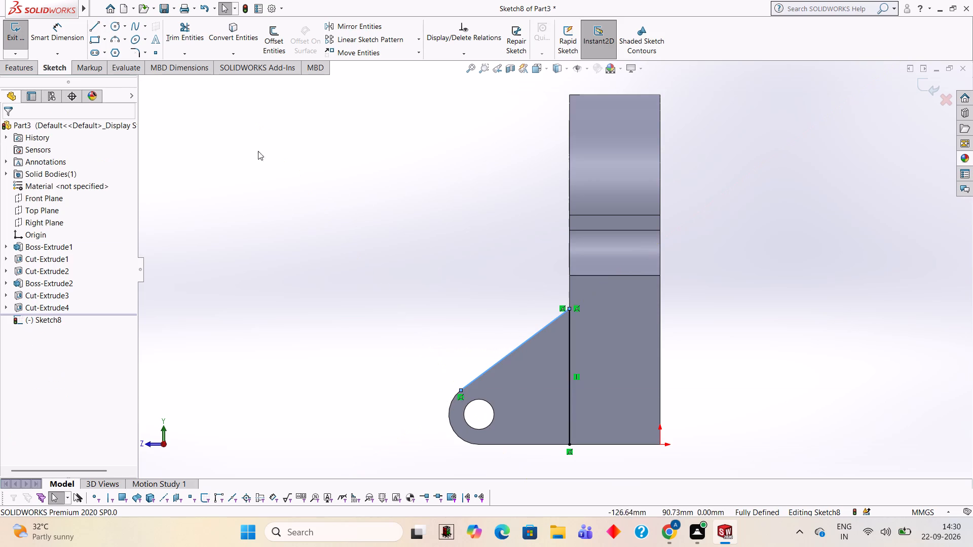
left_click(93, 30)
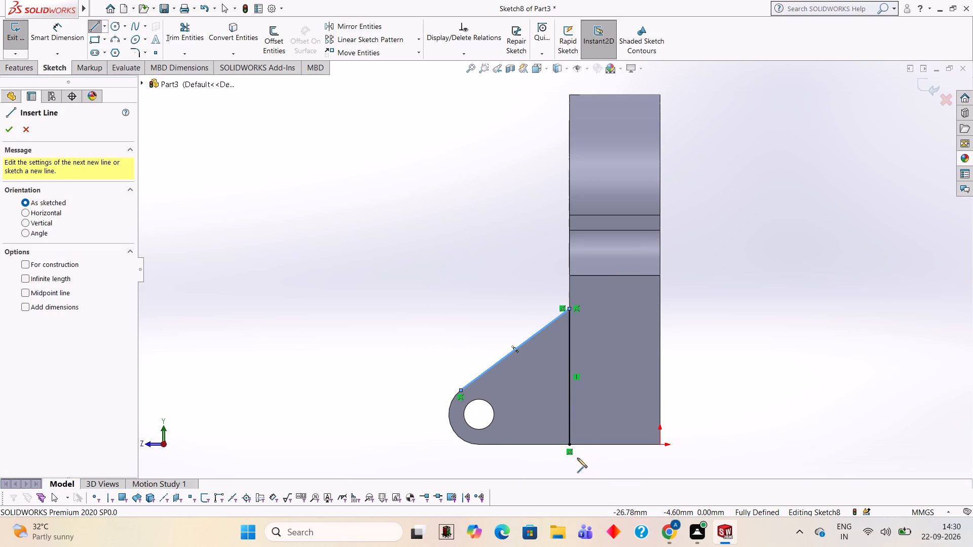
left_click(569, 445)
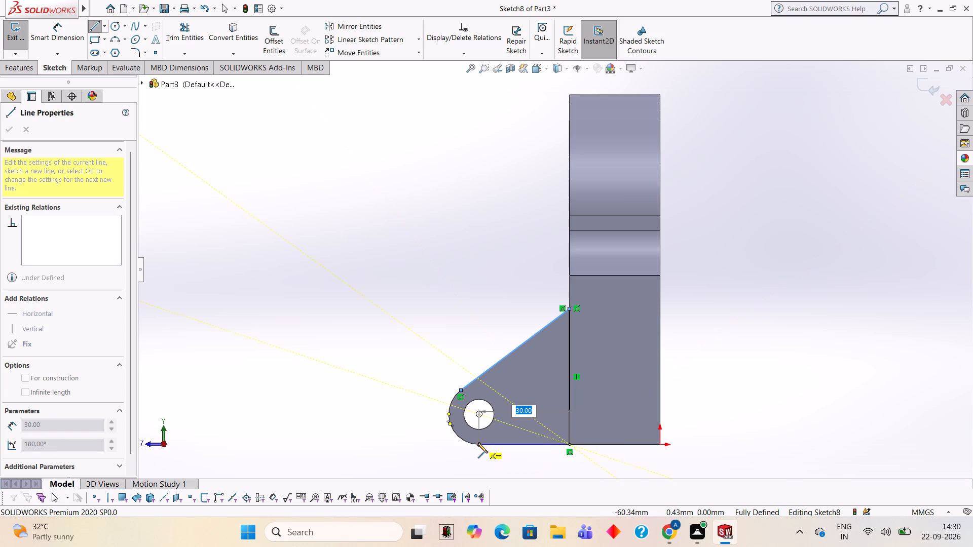
left_click(478, 443)
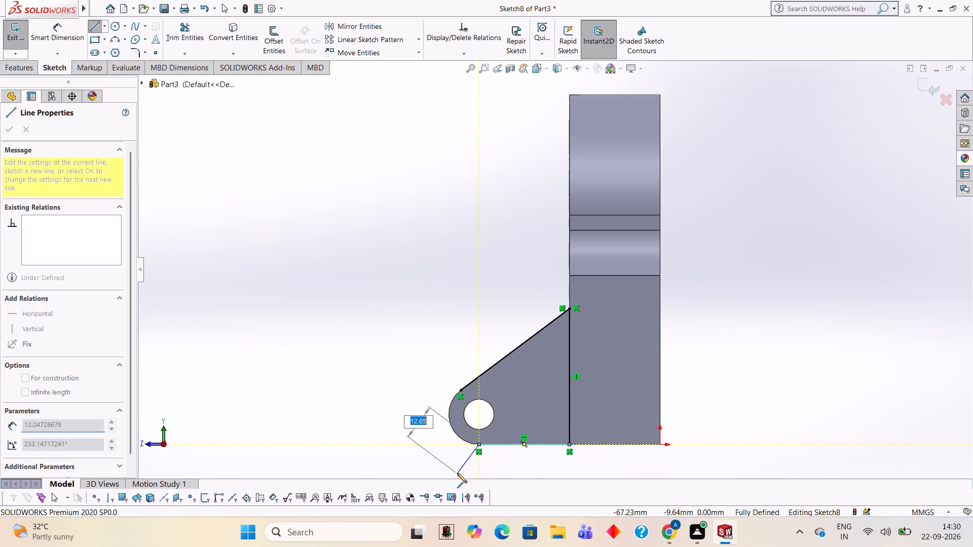
key("Escape")
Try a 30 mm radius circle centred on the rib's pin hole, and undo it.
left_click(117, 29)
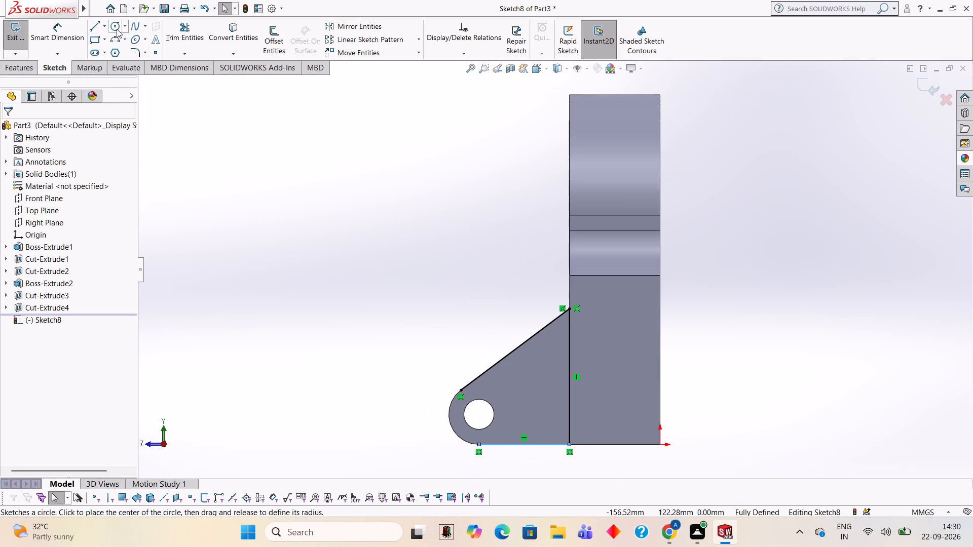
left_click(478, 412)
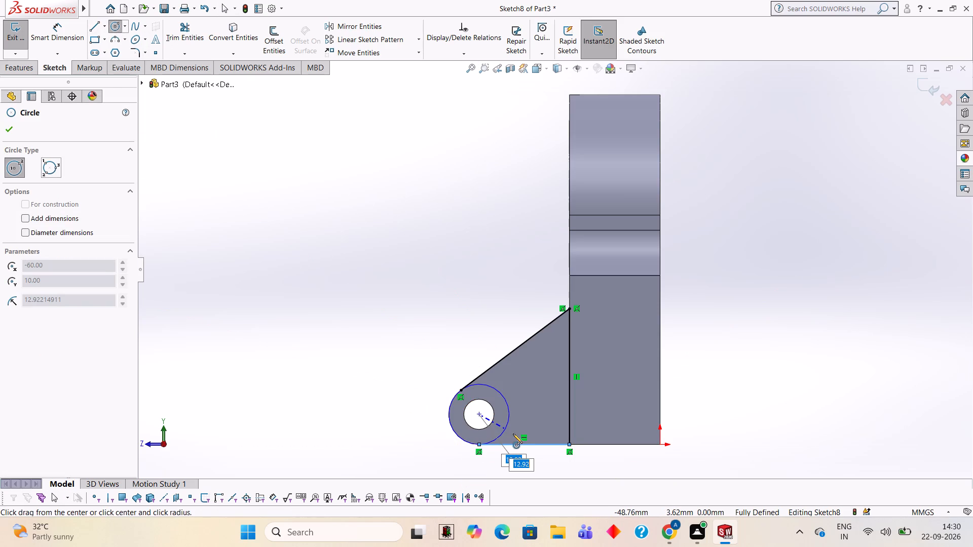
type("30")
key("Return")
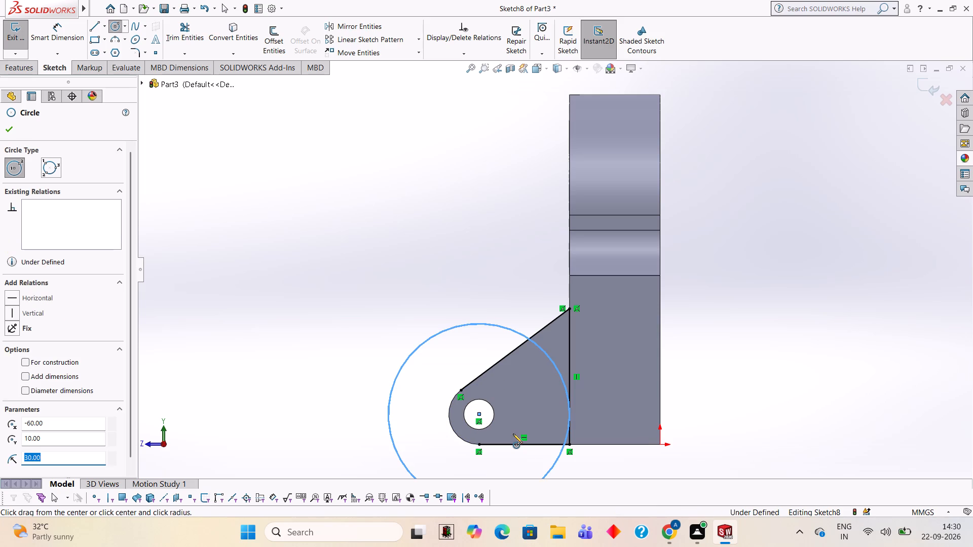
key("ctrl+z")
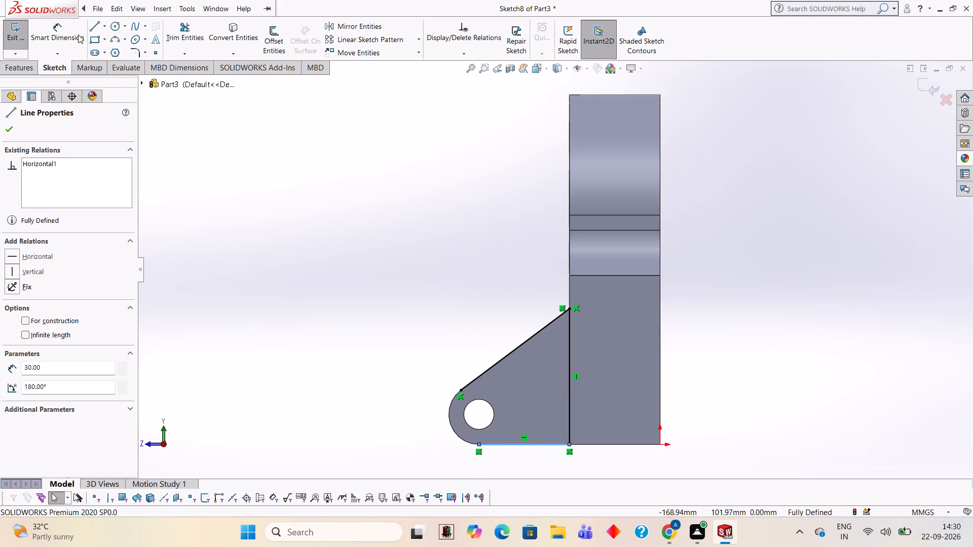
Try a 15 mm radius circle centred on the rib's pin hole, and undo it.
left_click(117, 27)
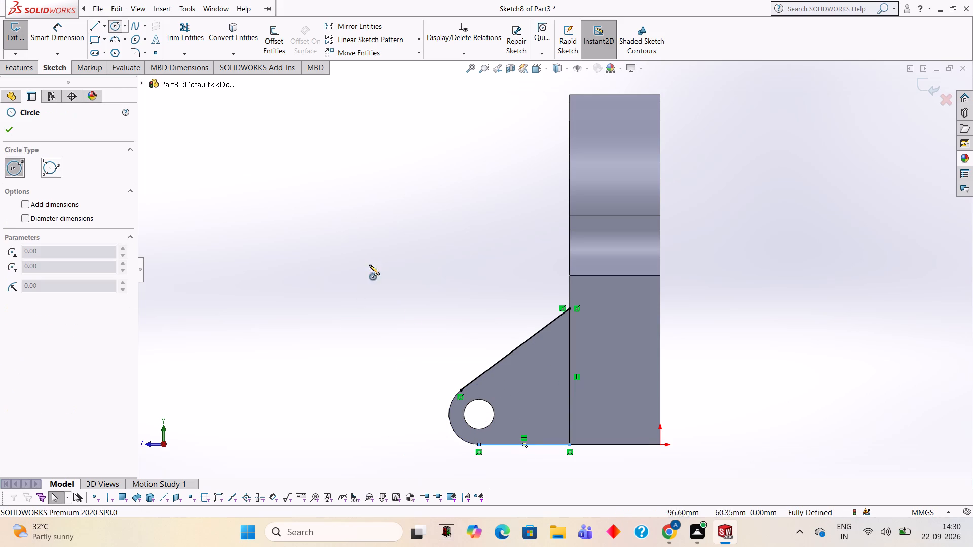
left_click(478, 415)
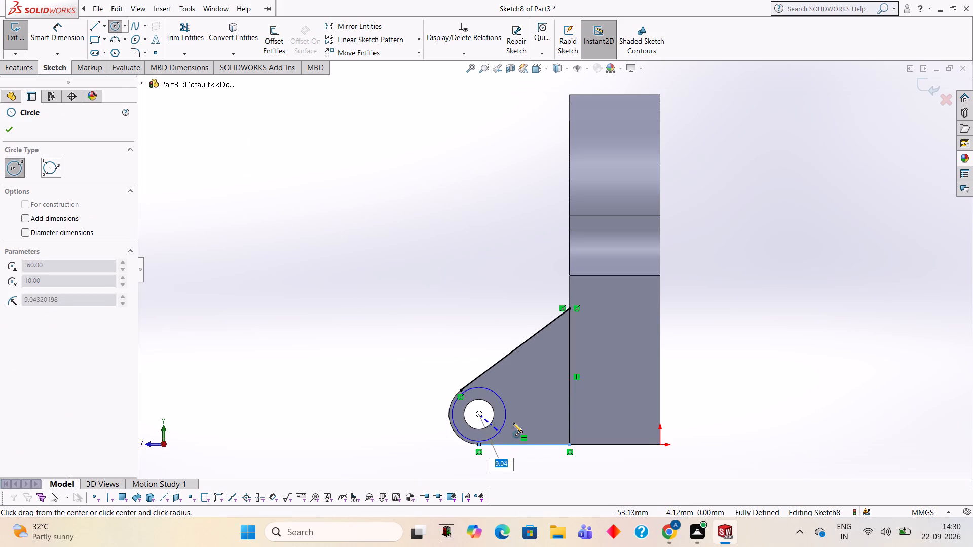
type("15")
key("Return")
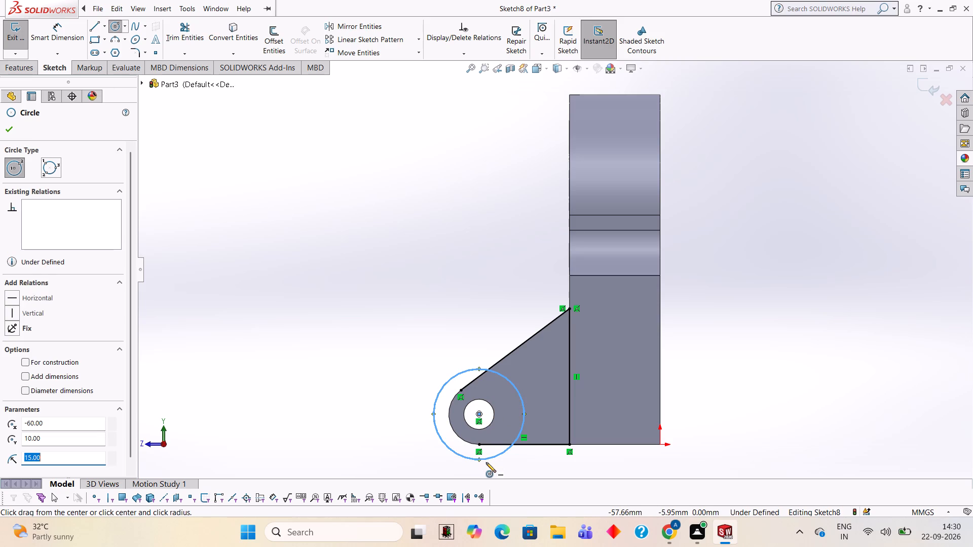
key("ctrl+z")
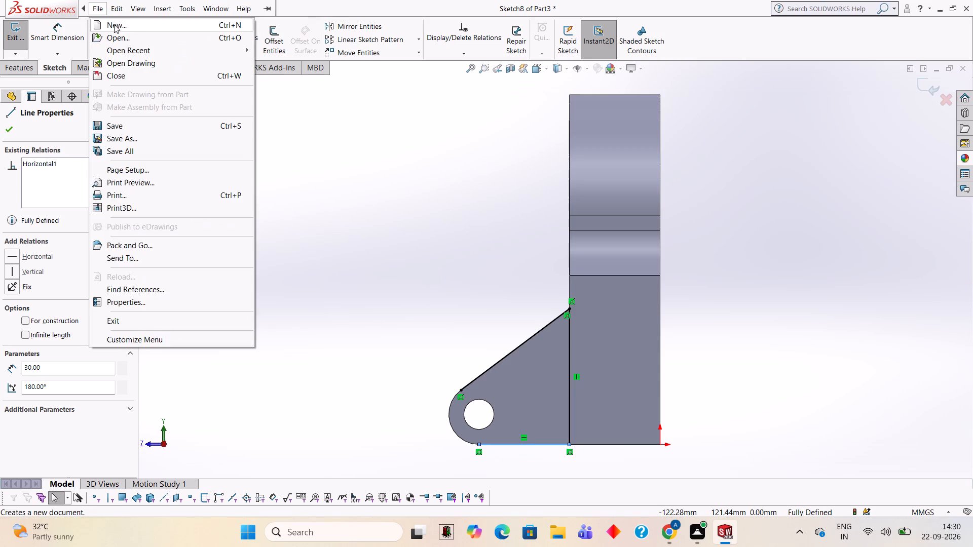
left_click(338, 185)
Sketch a 10 mm radius circle centred on the pin hole and trim its inner arc to close the profile with a rounded end.
left_click(117, 23)
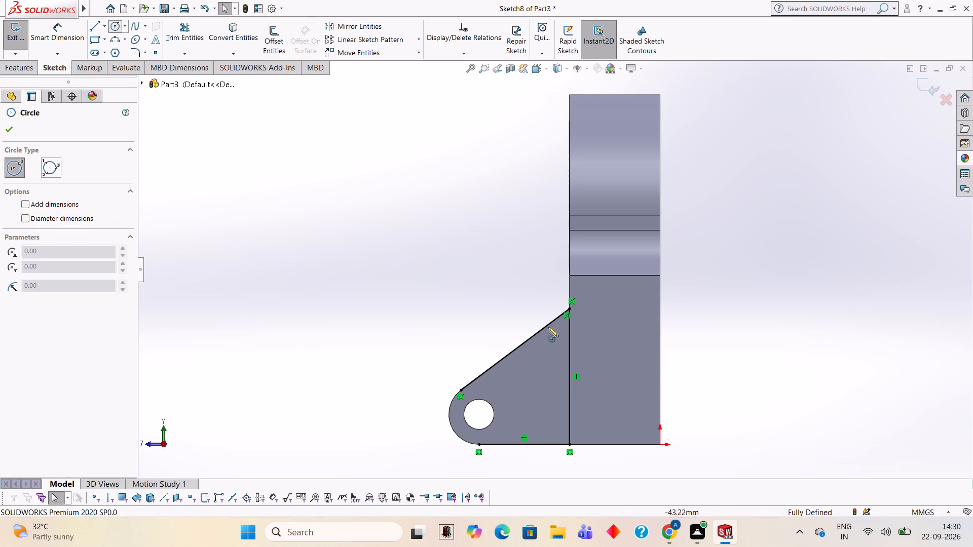
left_click(479, 412)
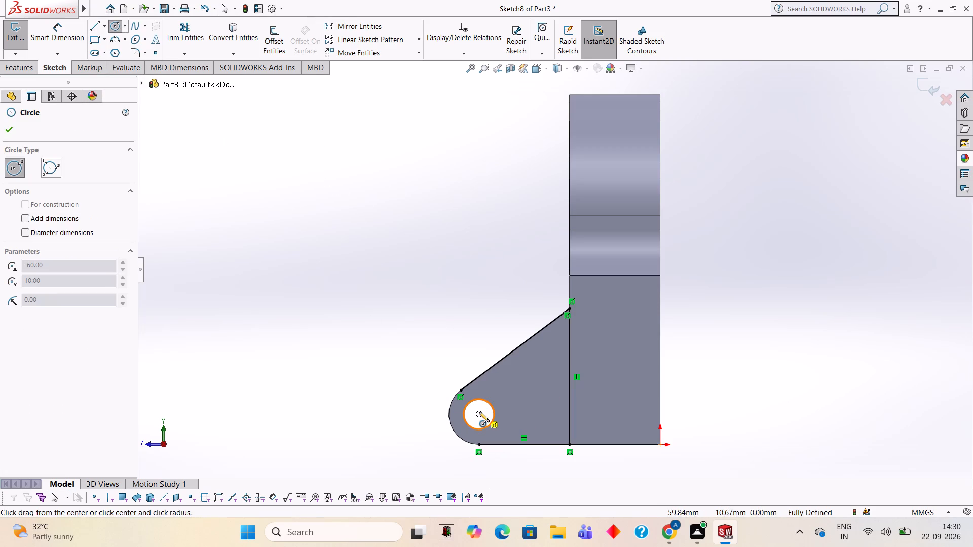
type("10")
key("Return")
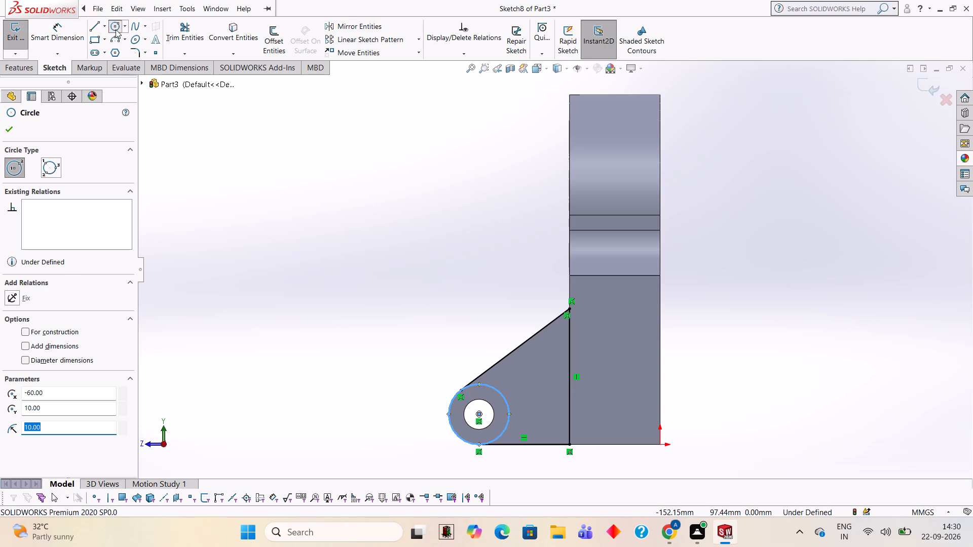
left_click(339, 172)
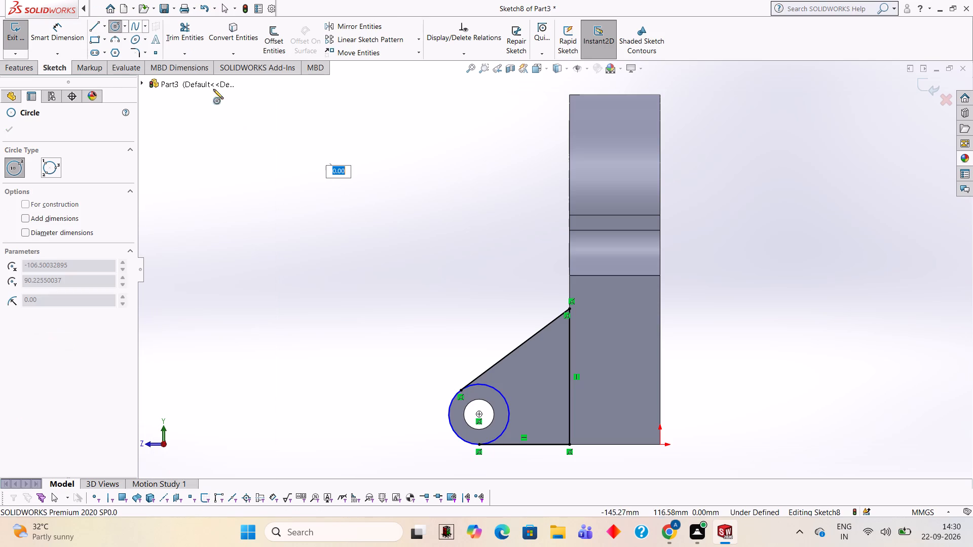
left_click(185, 24)
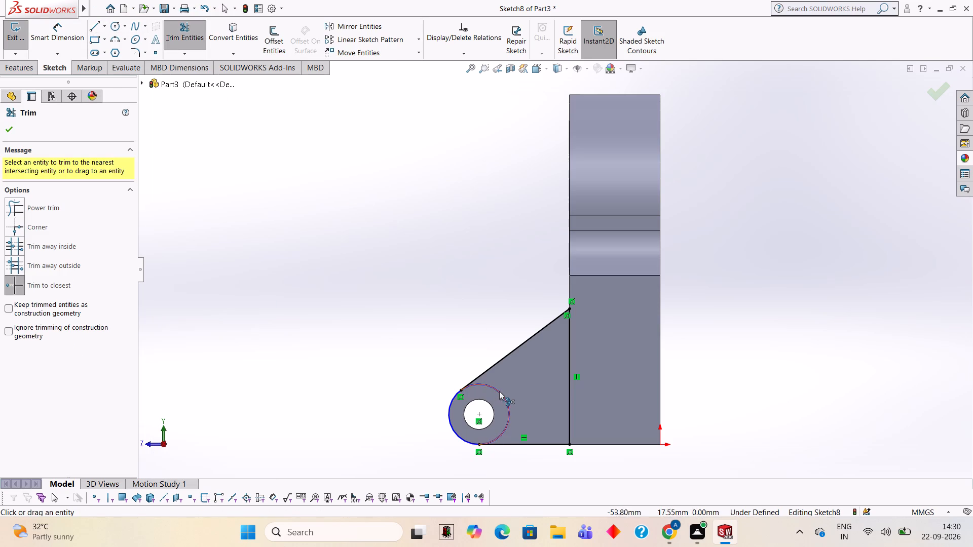
left_click(500, 390)
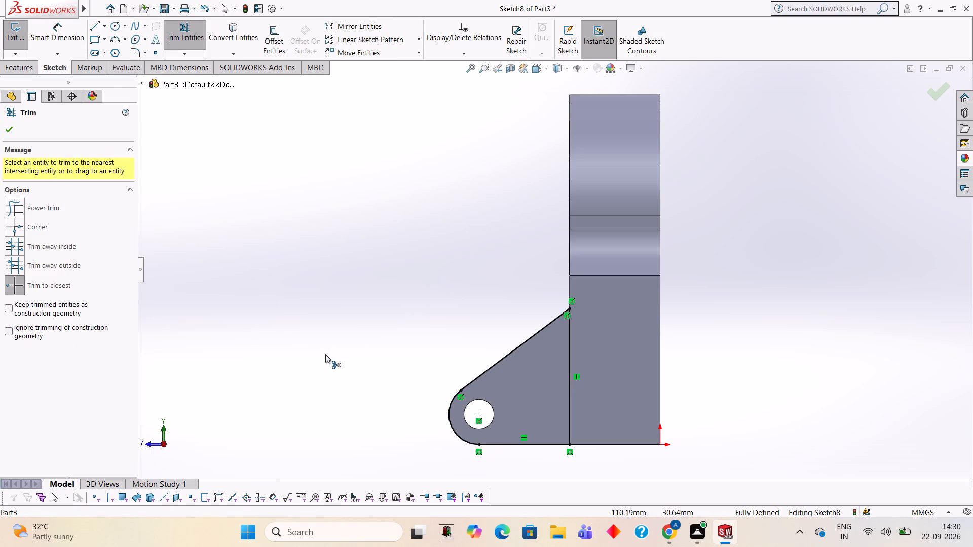
left_click(13, 135)
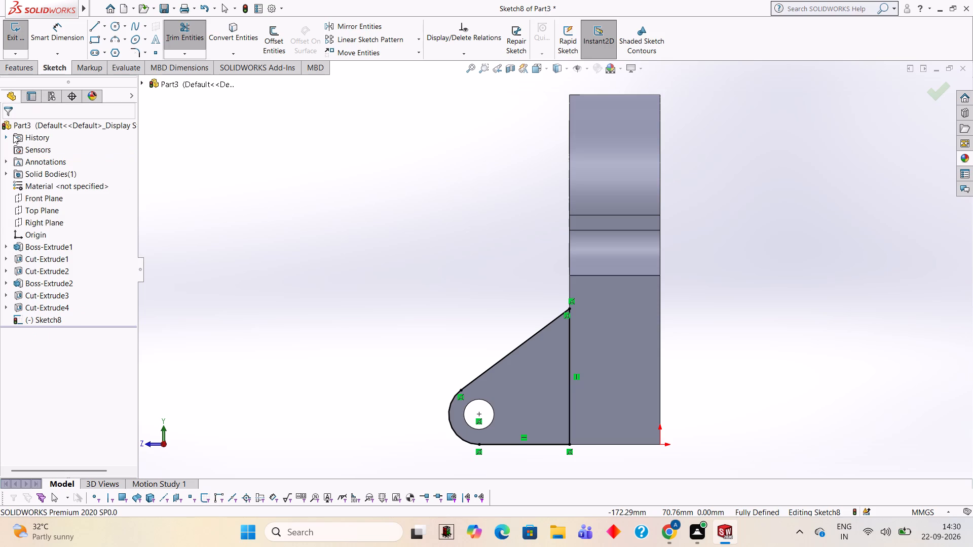
Extrude the rounded rib profile 45 mm blind in the reversed direction, from the base's end face inward, merged with the body.
left_click(25, 61)
left_click(26, 39)
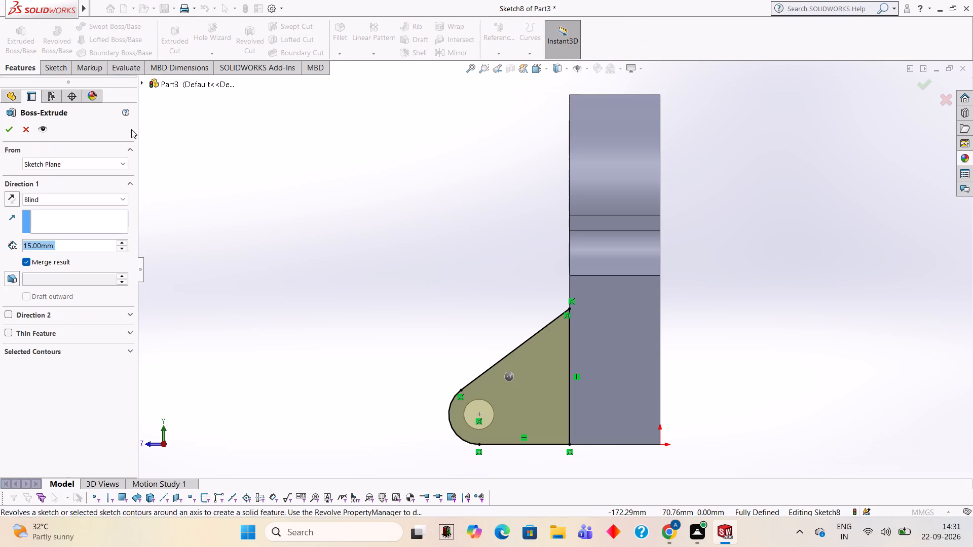
middle_click_drag(365, 230, 451, 282)
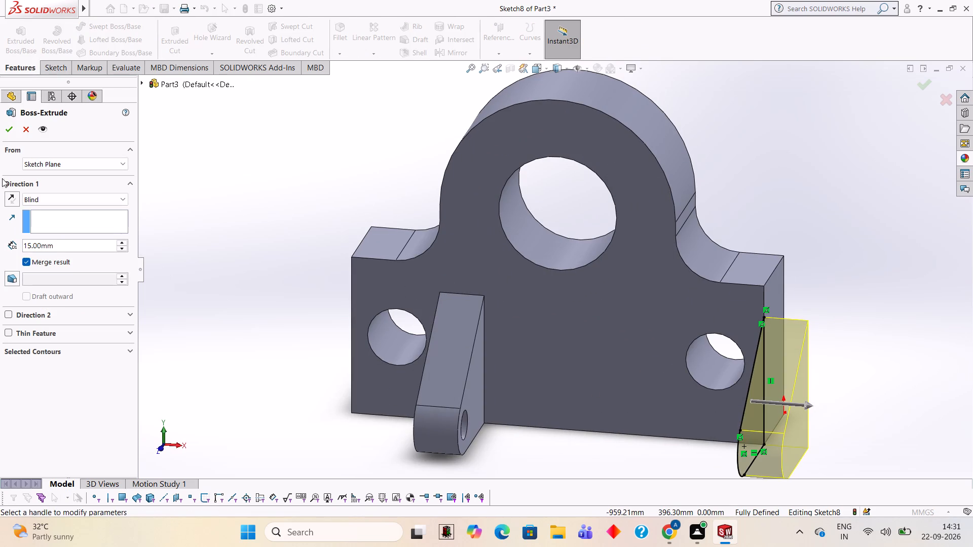
left_click(12, 195)
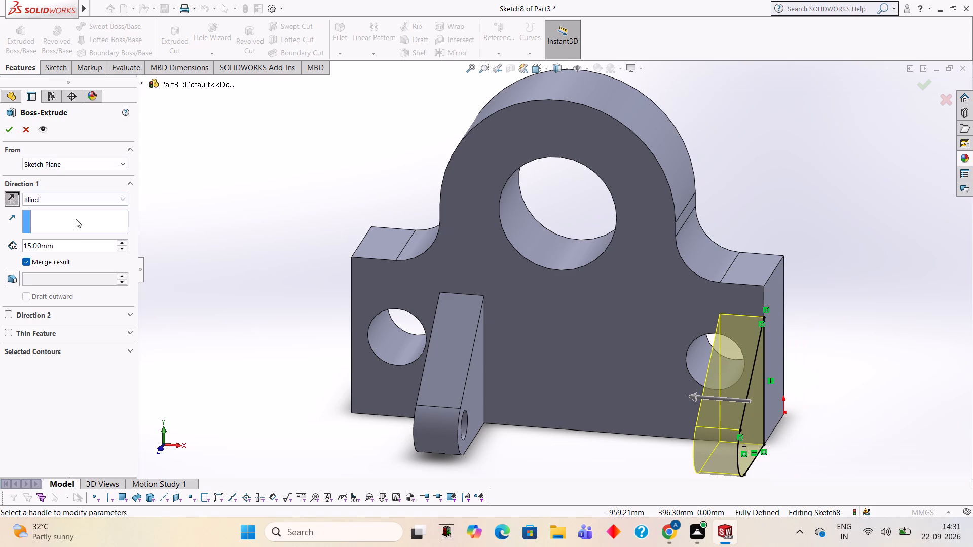
left_click(81, 241)
key("BackSpace")
key("BackSpace")
key("BackSpace")
key("BackSpace")
key("BackSpace")
key("BackSpace")
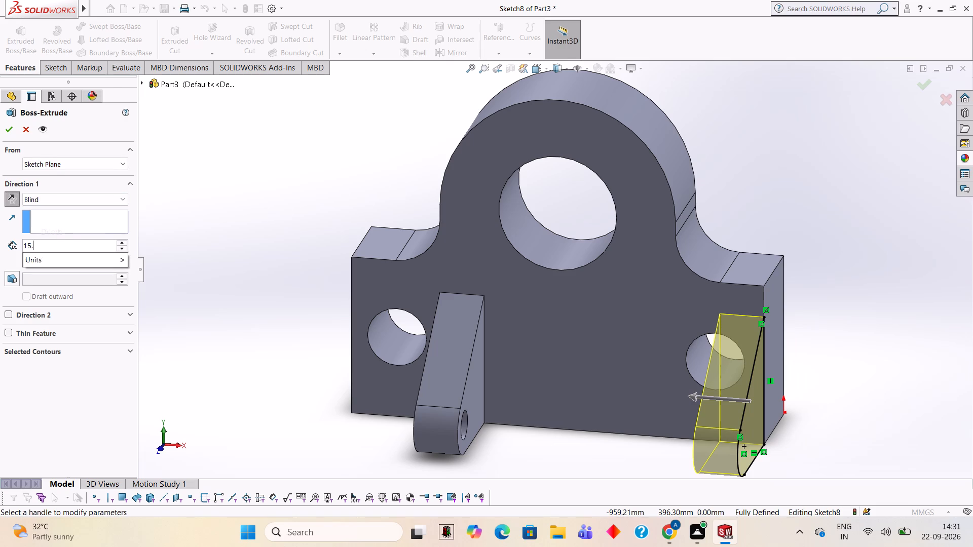
key("BackSpace")
key("BackSpace")
type("14")
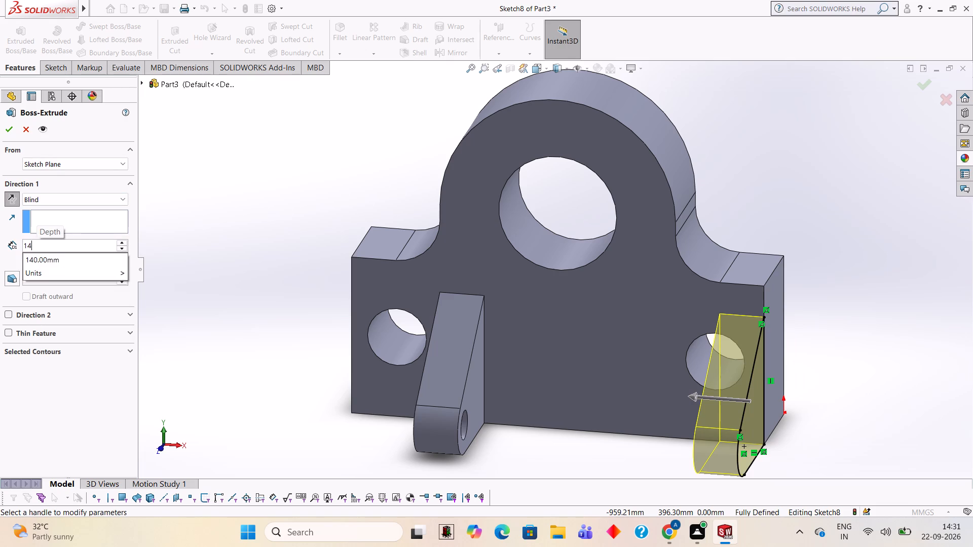
key("Return")
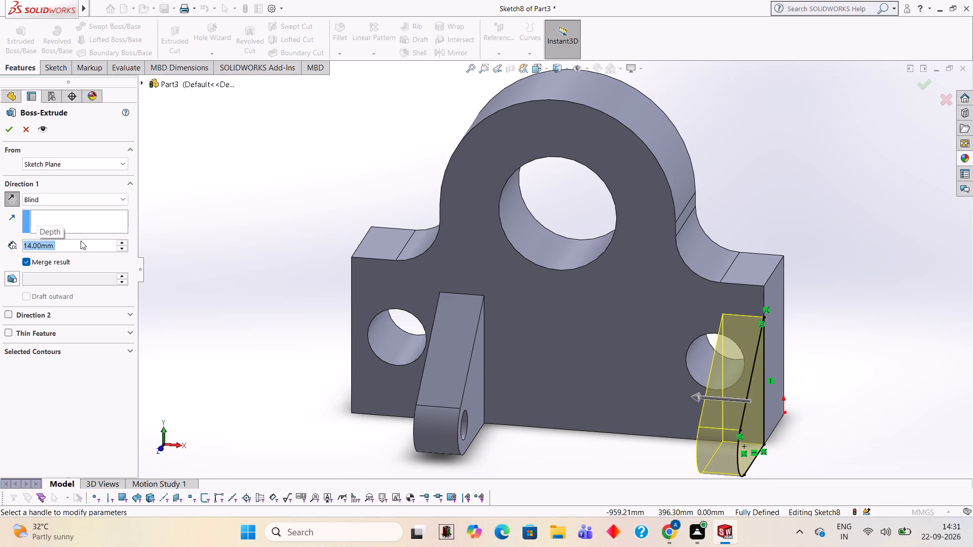
type("45")
key("Return")
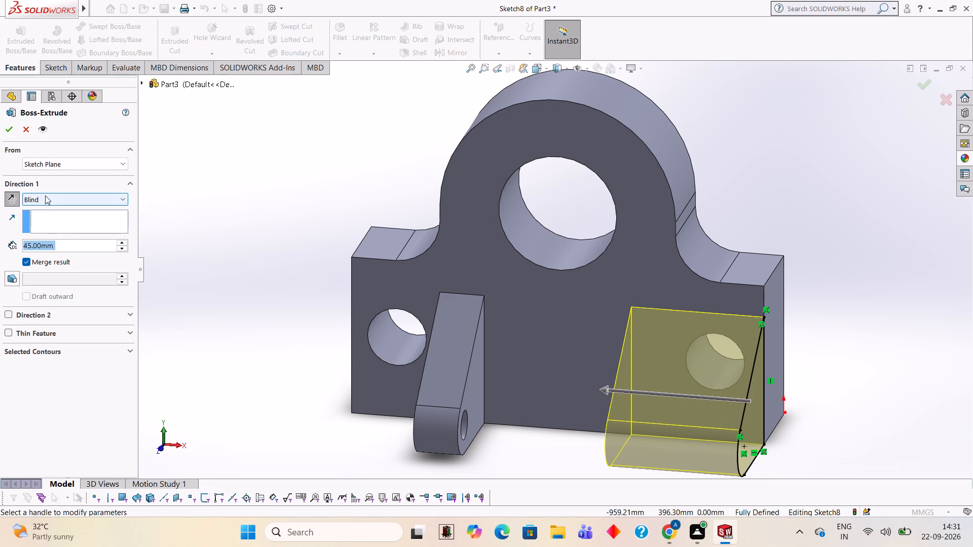
left_click(13, 125)
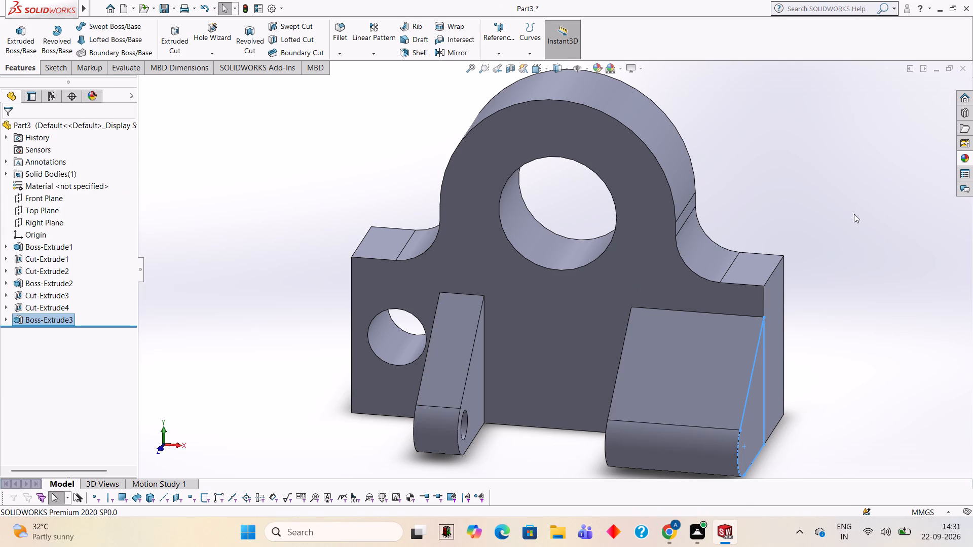
On the base's end face, sketch the rib's outline with a vertical line, a bottom line and a 45 mm sloping line.
middle_click_drag(854, 214, 778, 165)
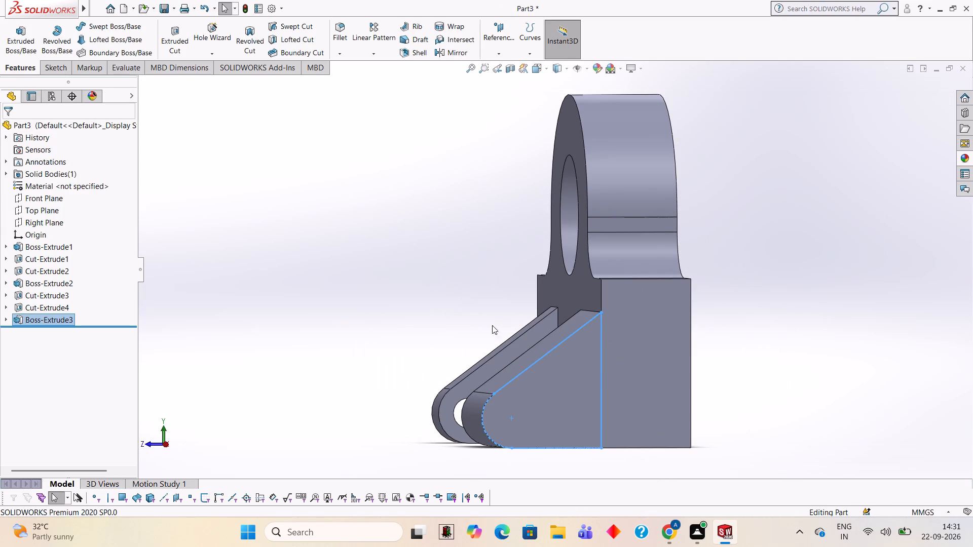
left_click(814, 201)
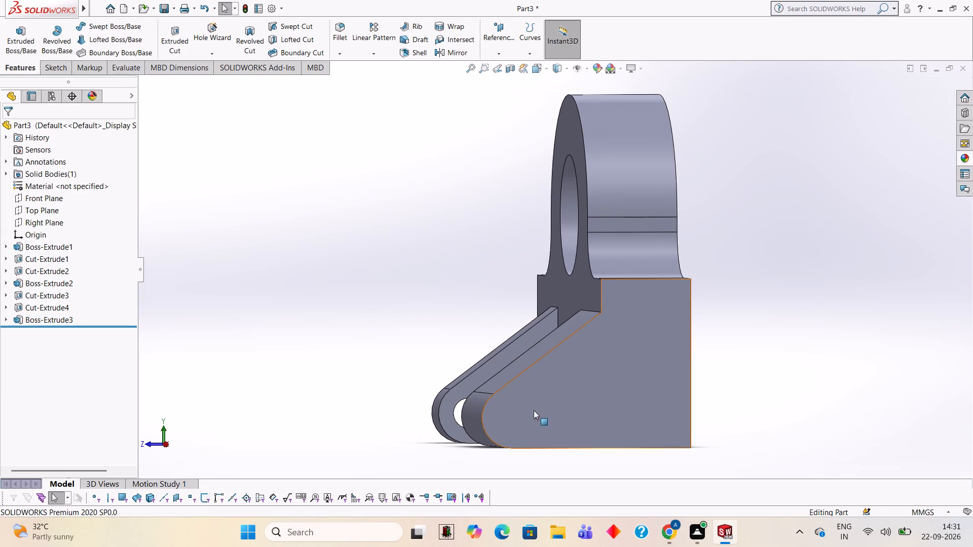
left_click(552, 399)
left_click(599, 369)
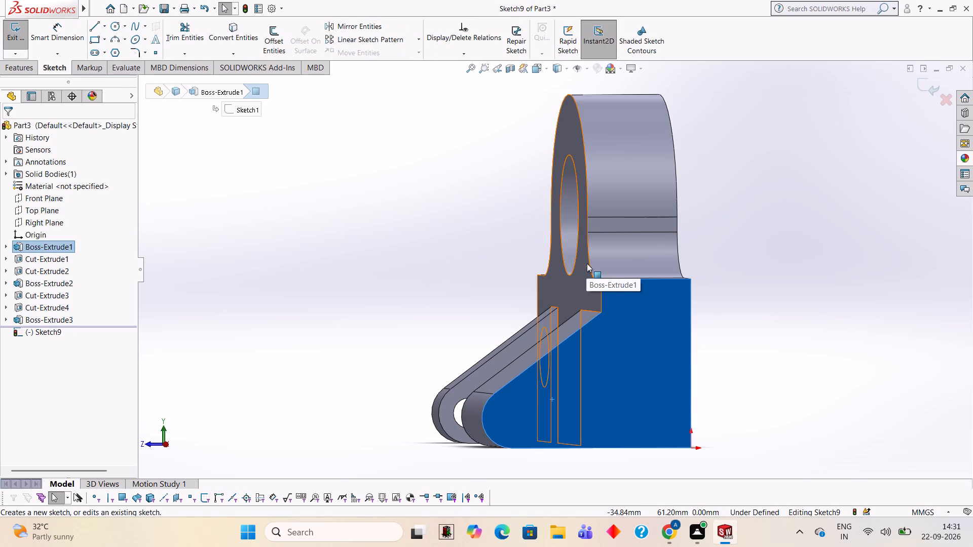
key("ctrl+8")
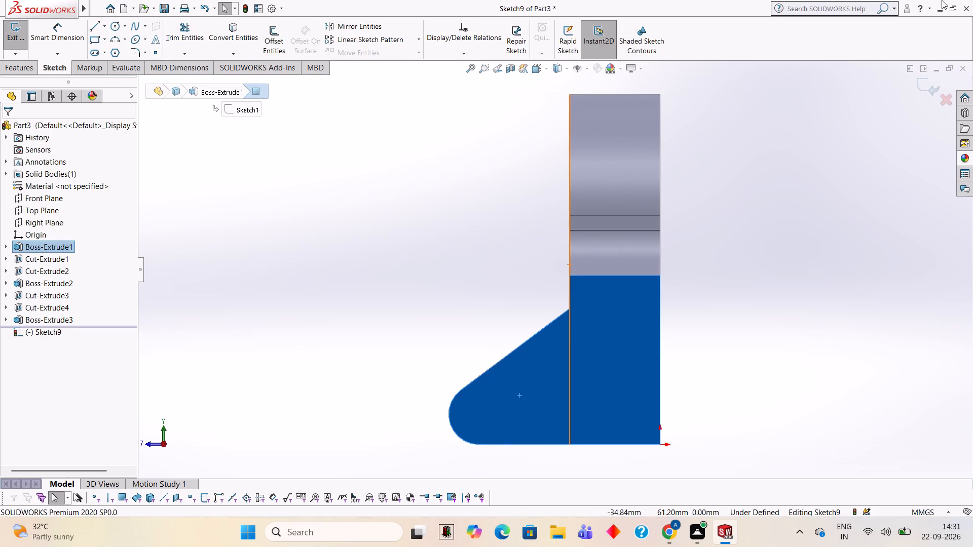
left_click(98, 26)
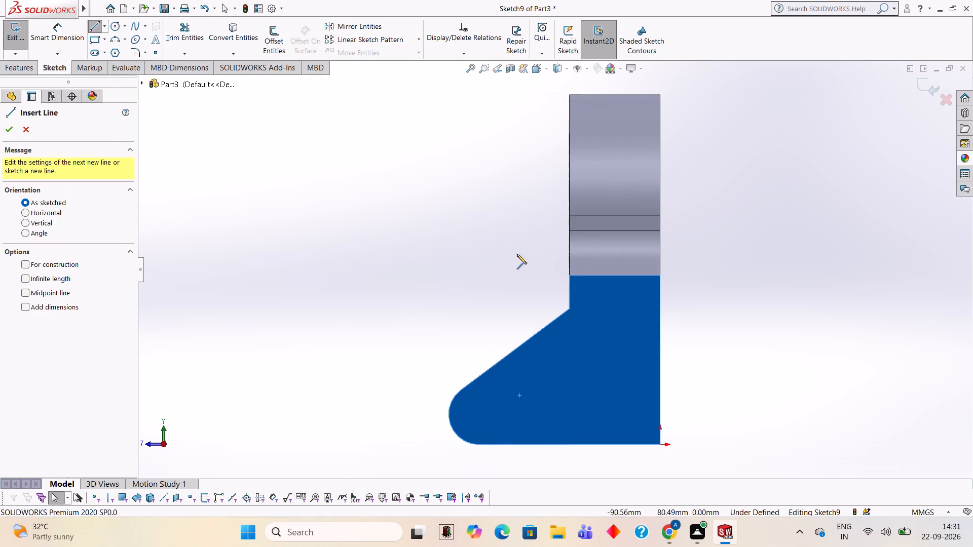
left_click(569, 309)
left_click(569, 444)
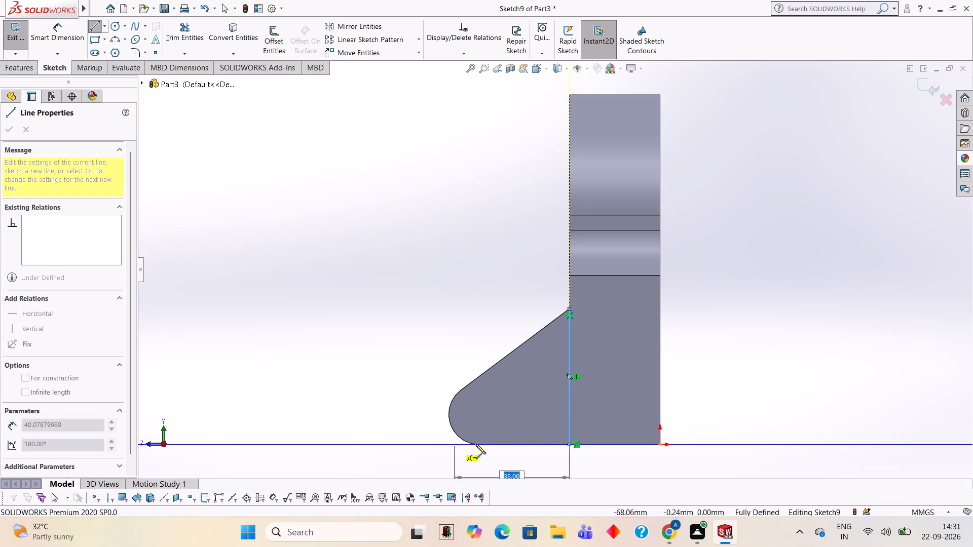
left_click(477, 445)
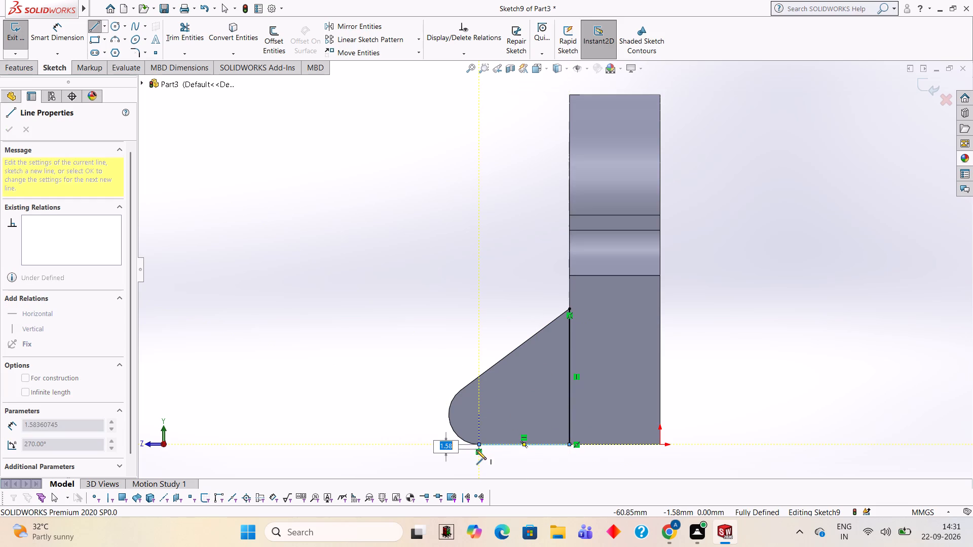
key("Escape")
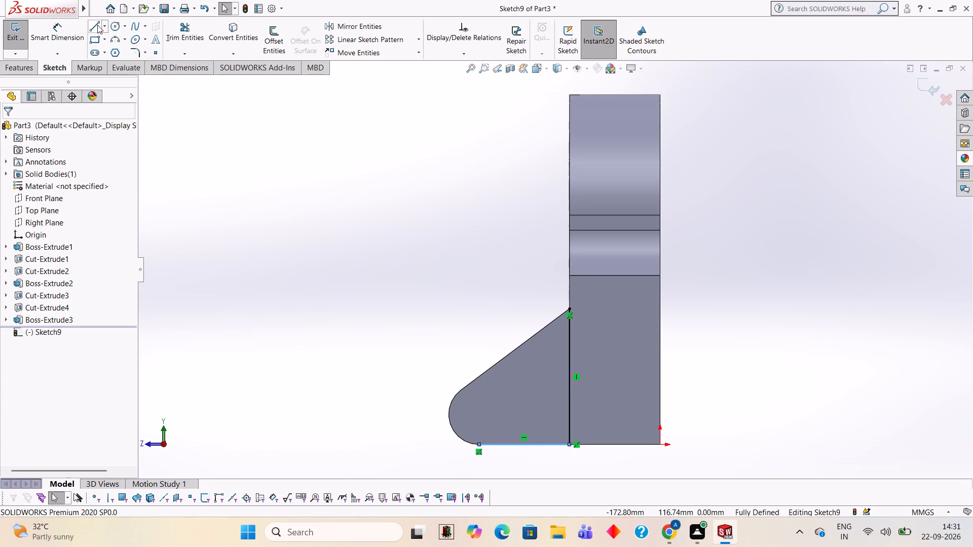
left_click(99, 22)
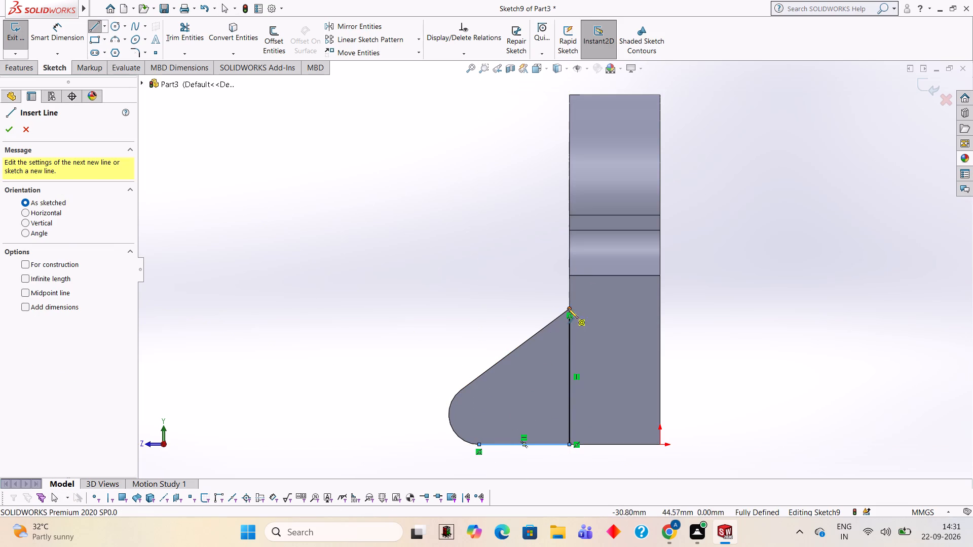
left_click(569, 307)
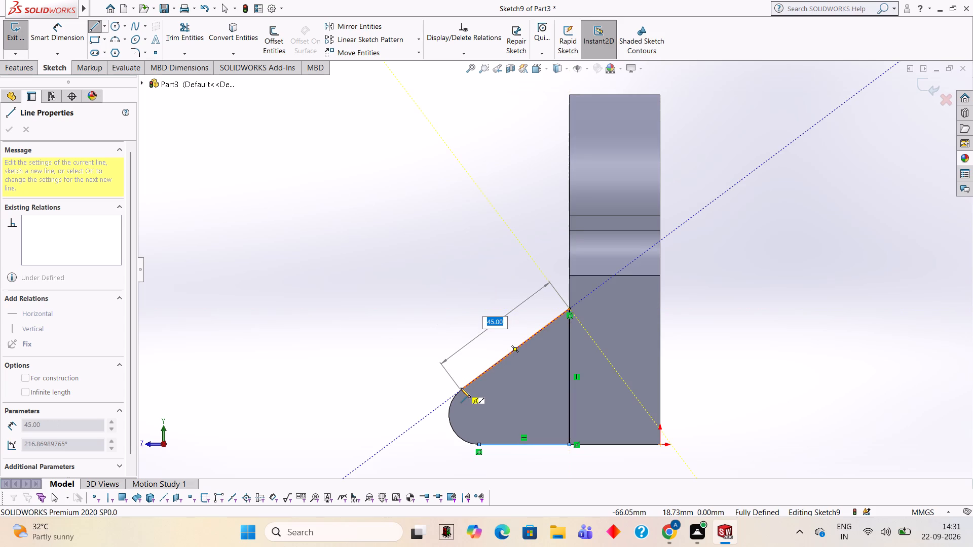
left_click(461, 388)
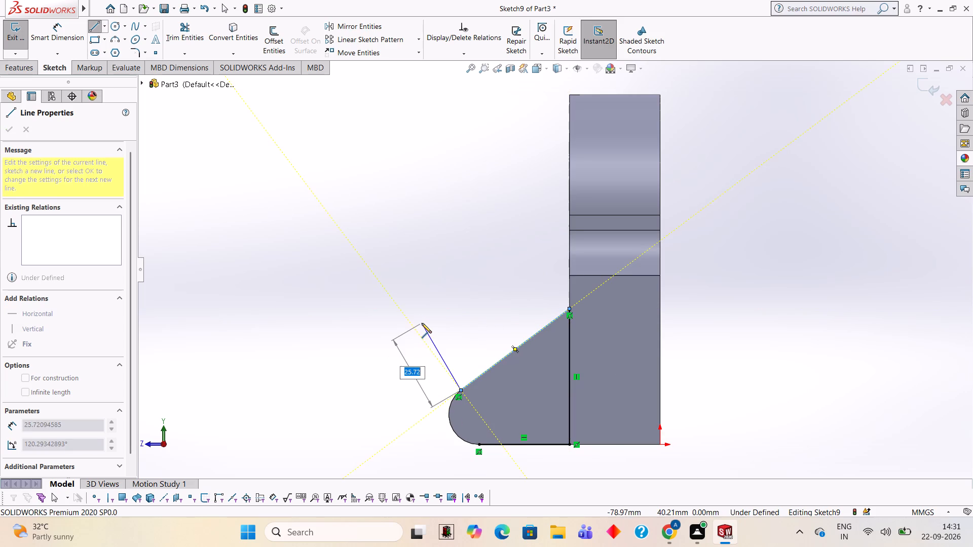
key("Escape")
Sketch a 10 mm radius circle concentric with the rib's rounded end and trim its inner arc to close the profile.
left_click(113, 22)
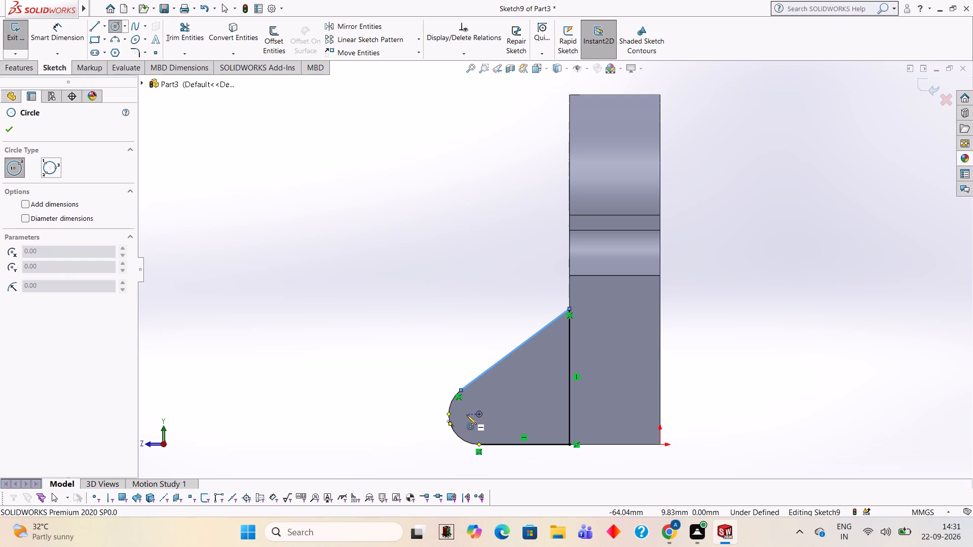
left_click(479, 413)
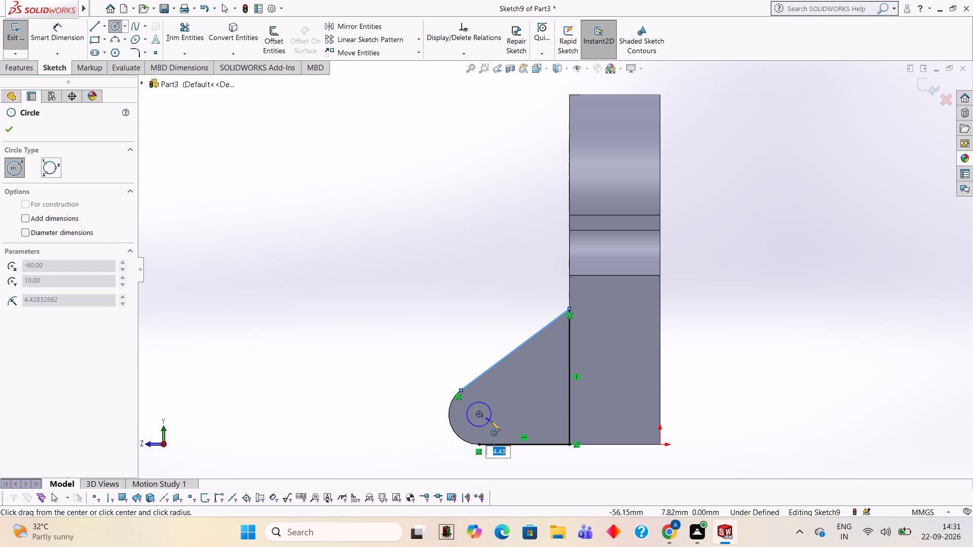
type("10")
key("Return")
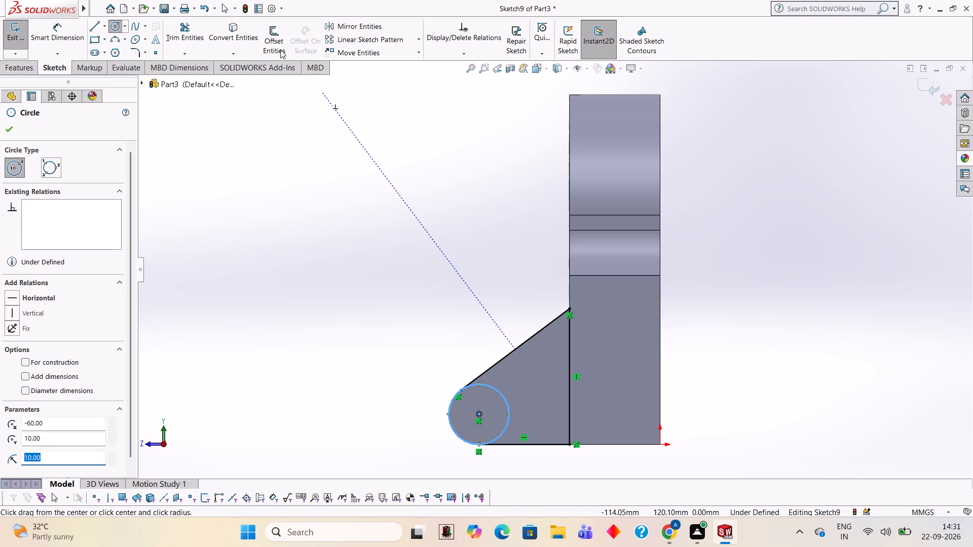
left_click(195, 34)
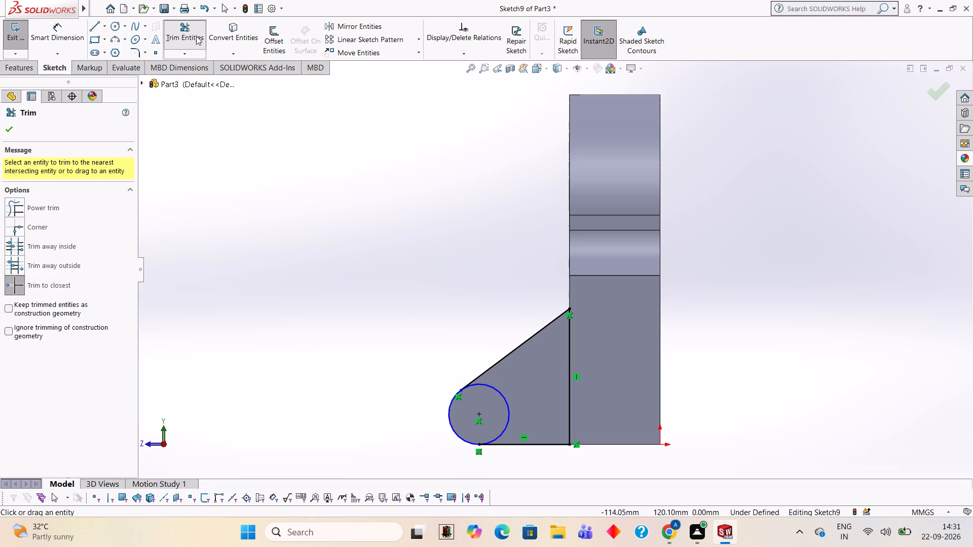
left_click(494, 387)
middle_click_drag(479, 301, 500, 313)
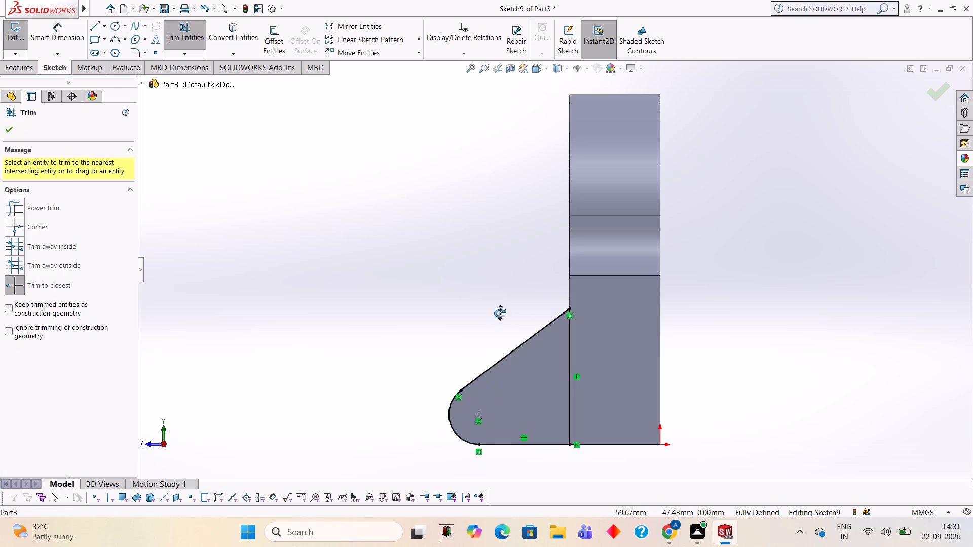
middle_click_drag(500, 313, 536, 335)
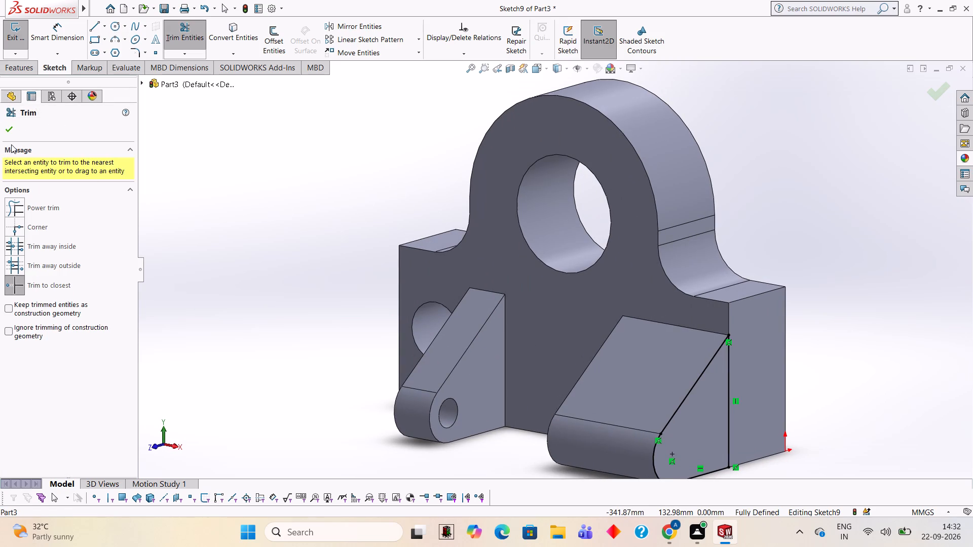
left_click(7, 128)
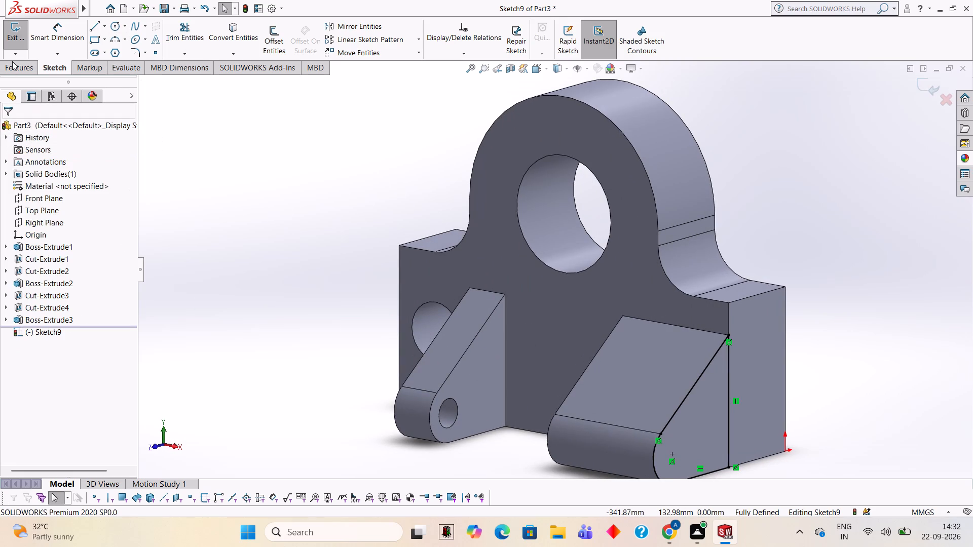
Cut-extrude the closed rib profile 30 mm blind from the end face, leaving a rib inboard of the base's hole.
left_click(13, 61)
left_click(174, 38)
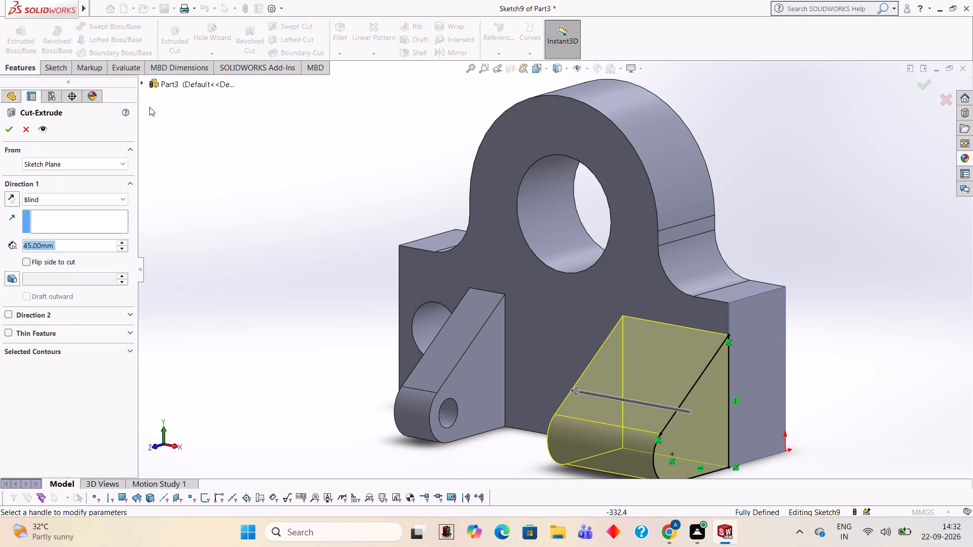
type("30")
key("Return")
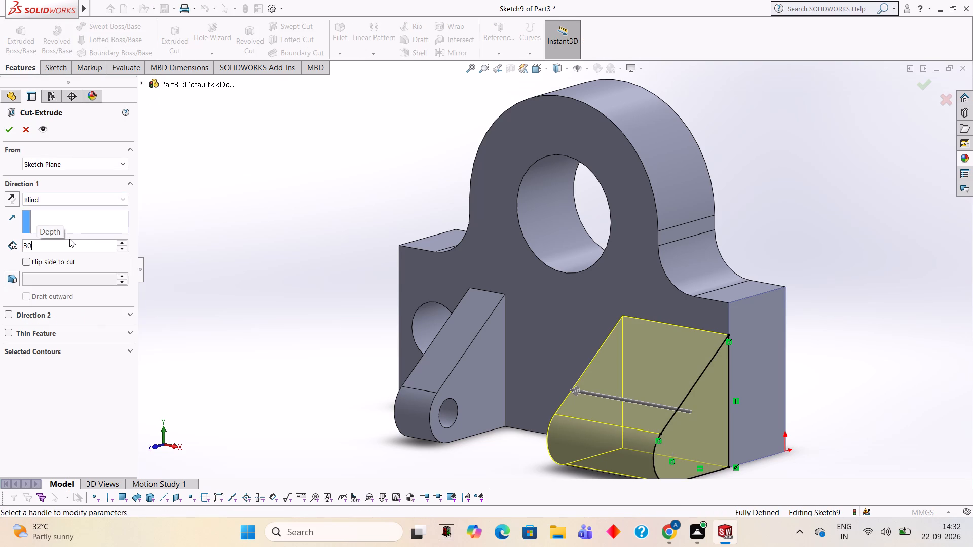
middle_click_drag(249, 257, 291, 272)
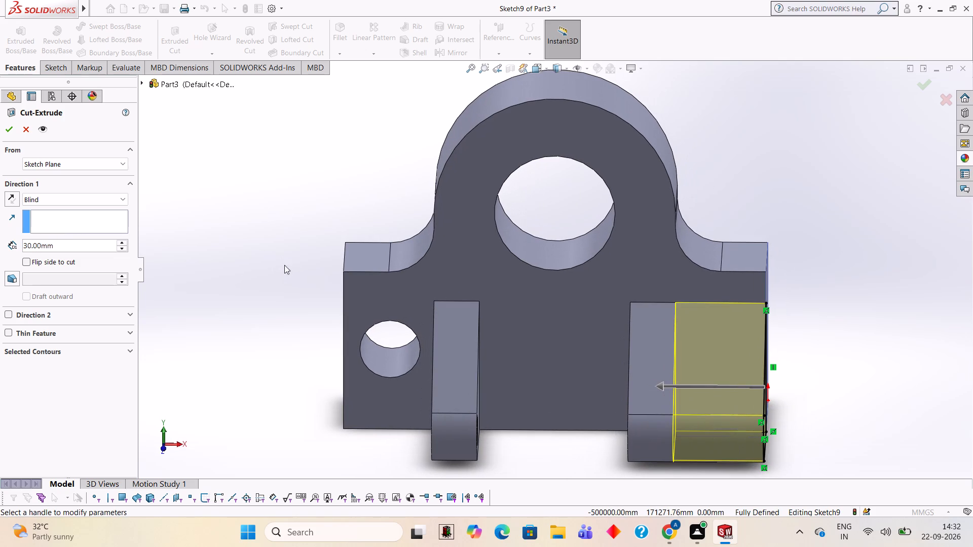
left_click(8, 124)
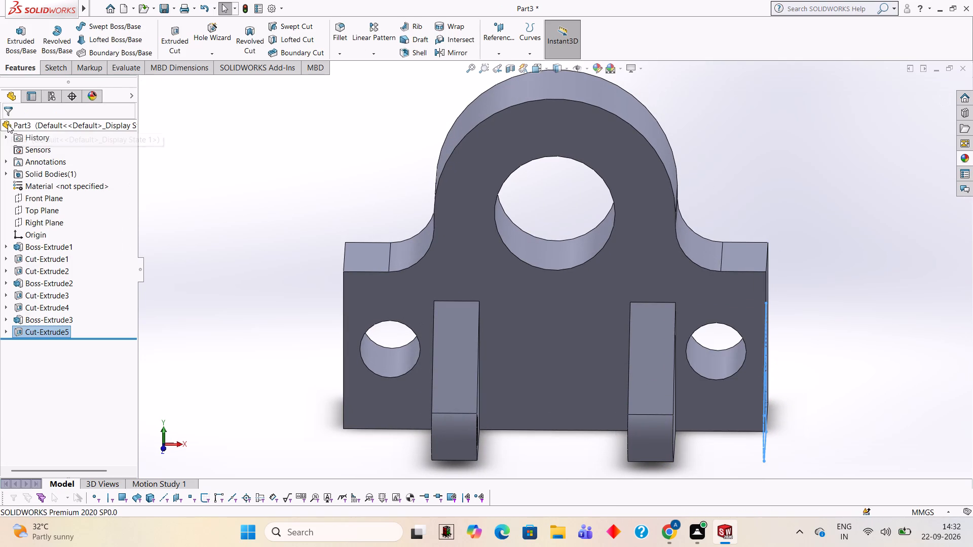
left_click(261, 138)
left_click(765, 138)
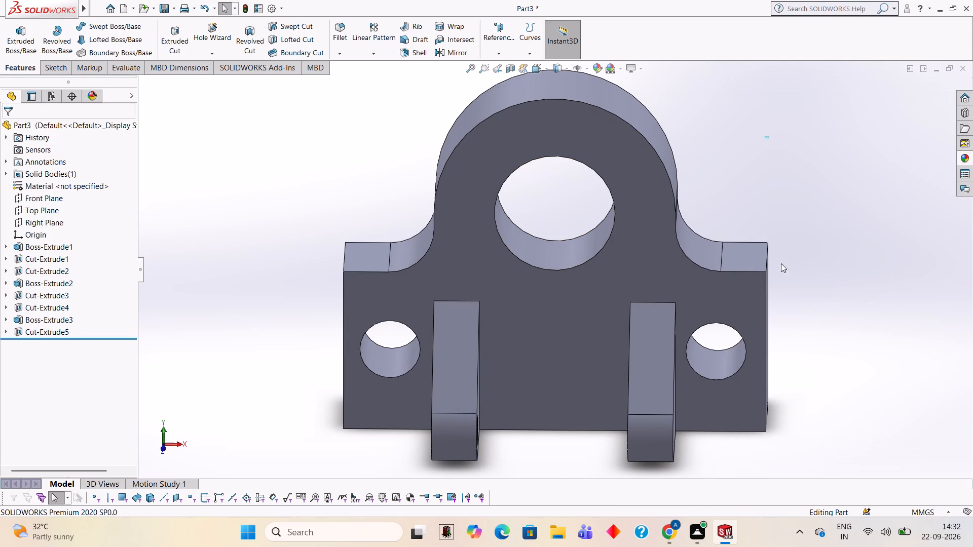
Examine the bracket and its two ribs from several sides.
scroll(789, 284, "down", 1)
middle_click_drag(796, 293, 849, 251)
scroll(833, 284, "up", 2)
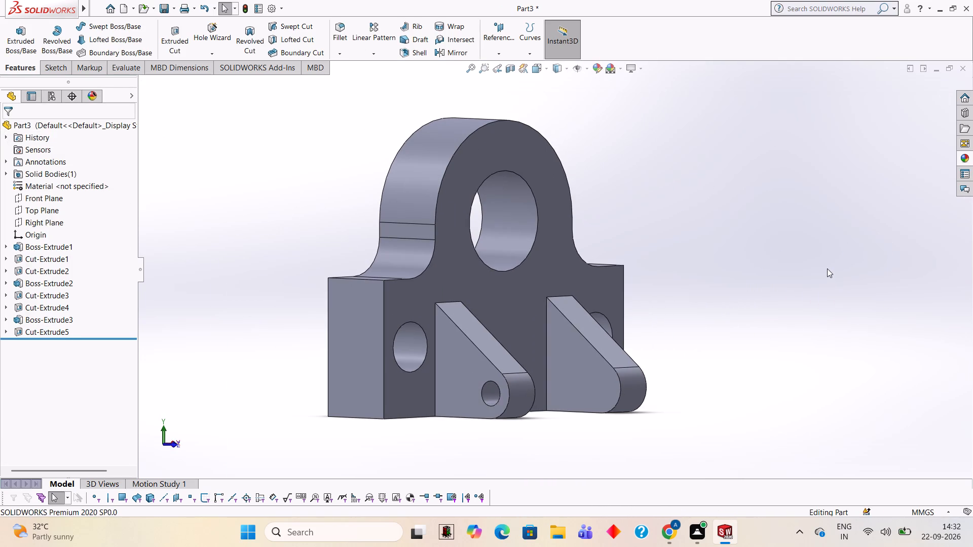
middle_click_drag(823, 265, 806, 280)
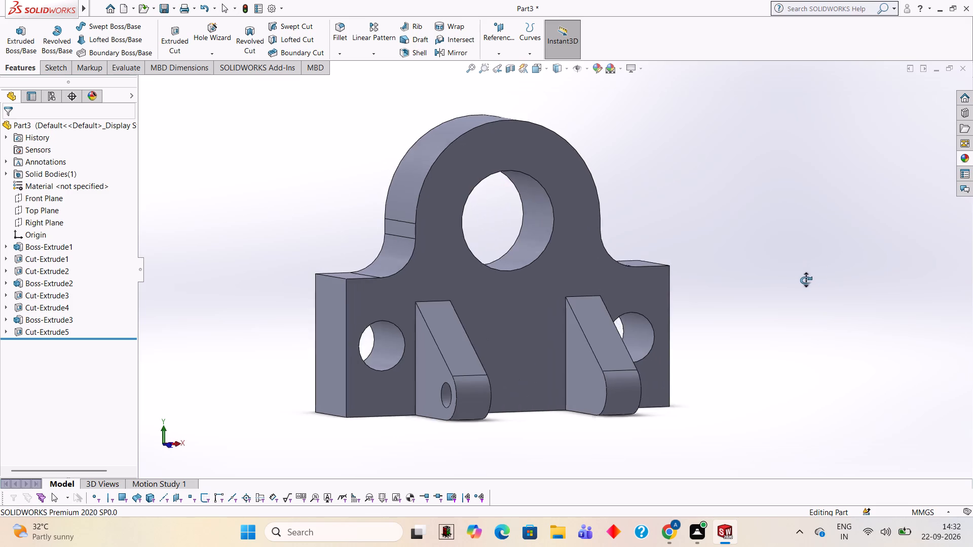
middle_click_drag(806, 280, 847, 269)
middle_click_drag(846, 268, 817, 270)
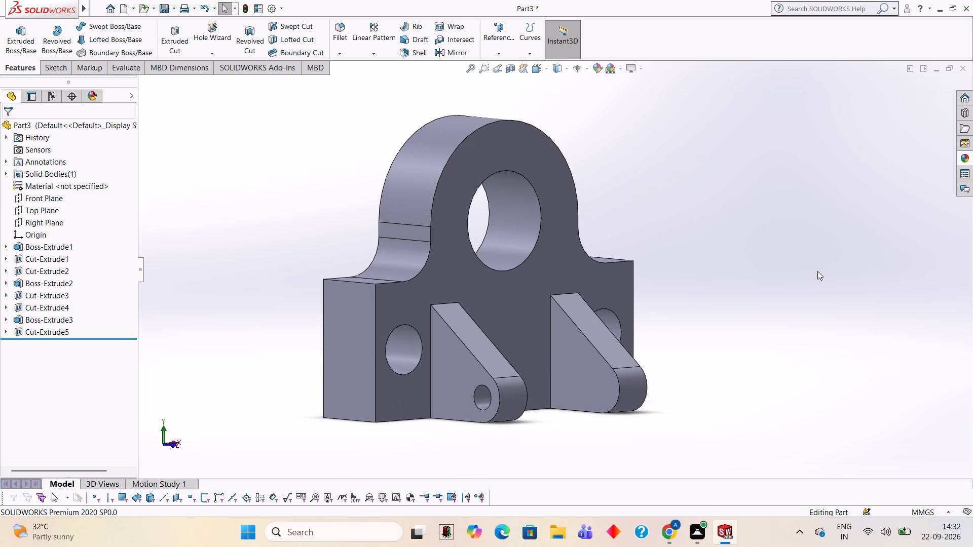
middle_click_drag(852, 273, 722, 239)
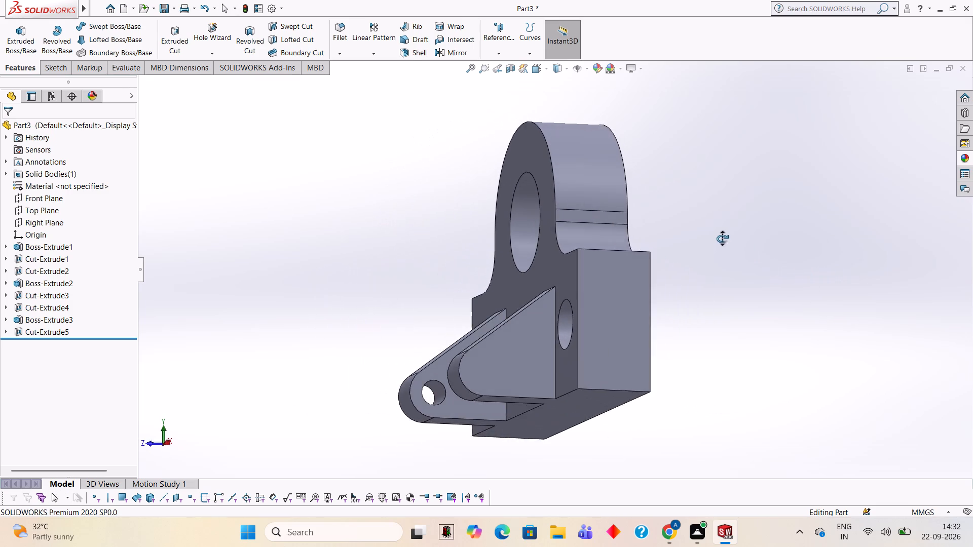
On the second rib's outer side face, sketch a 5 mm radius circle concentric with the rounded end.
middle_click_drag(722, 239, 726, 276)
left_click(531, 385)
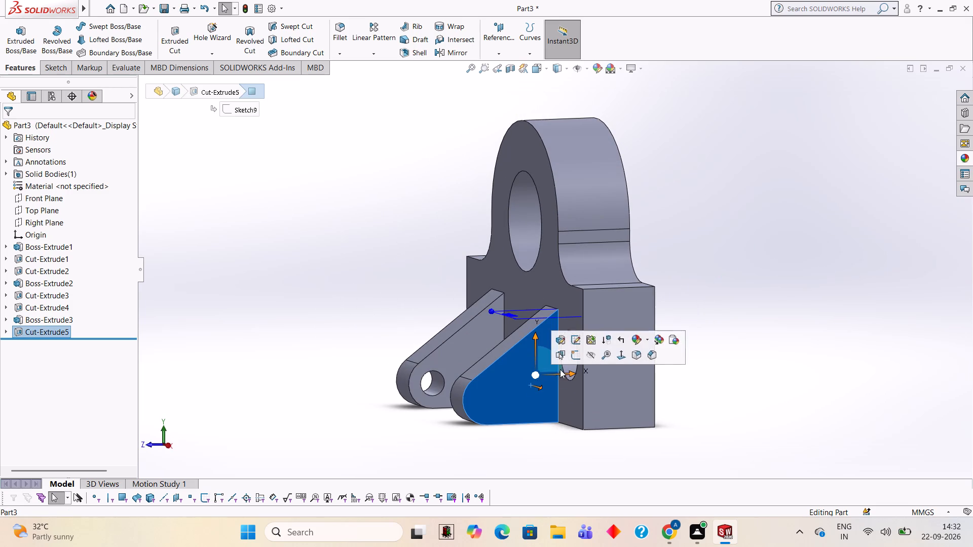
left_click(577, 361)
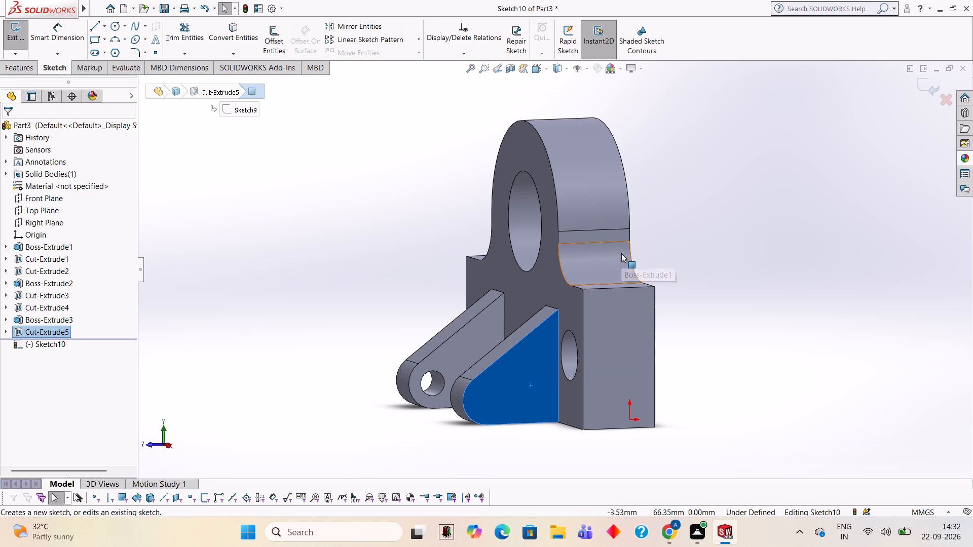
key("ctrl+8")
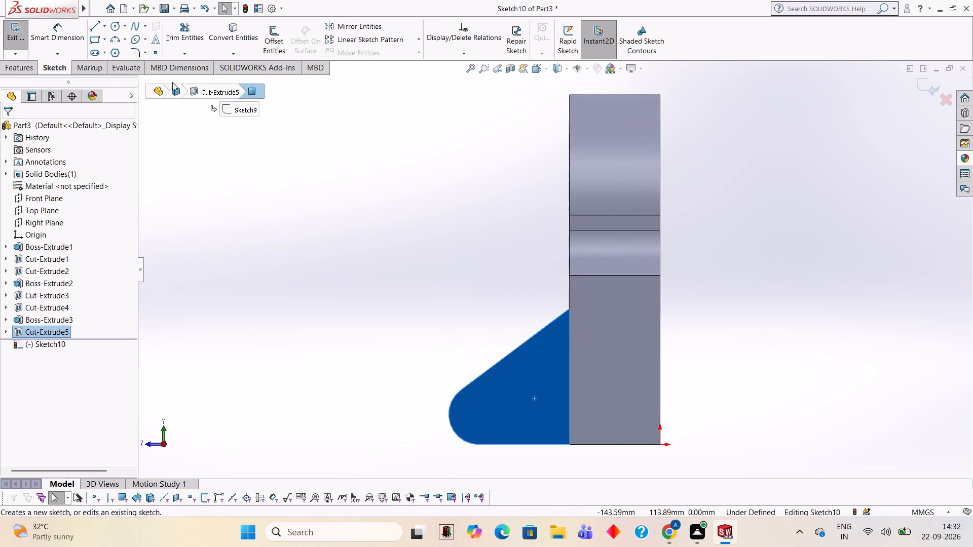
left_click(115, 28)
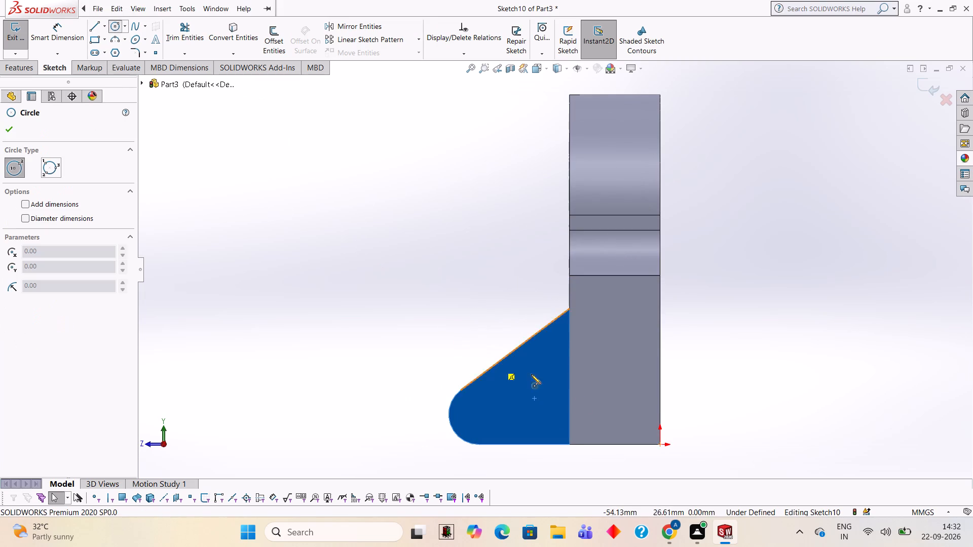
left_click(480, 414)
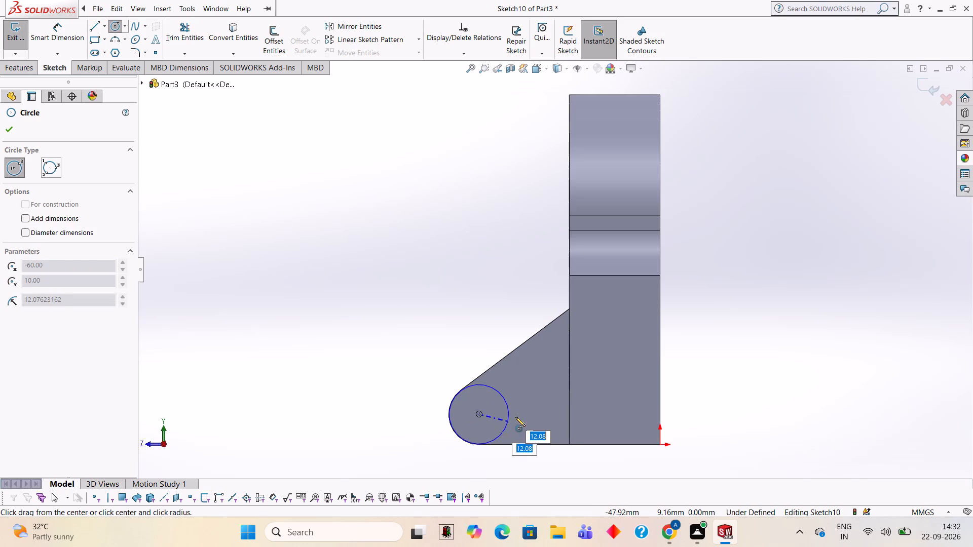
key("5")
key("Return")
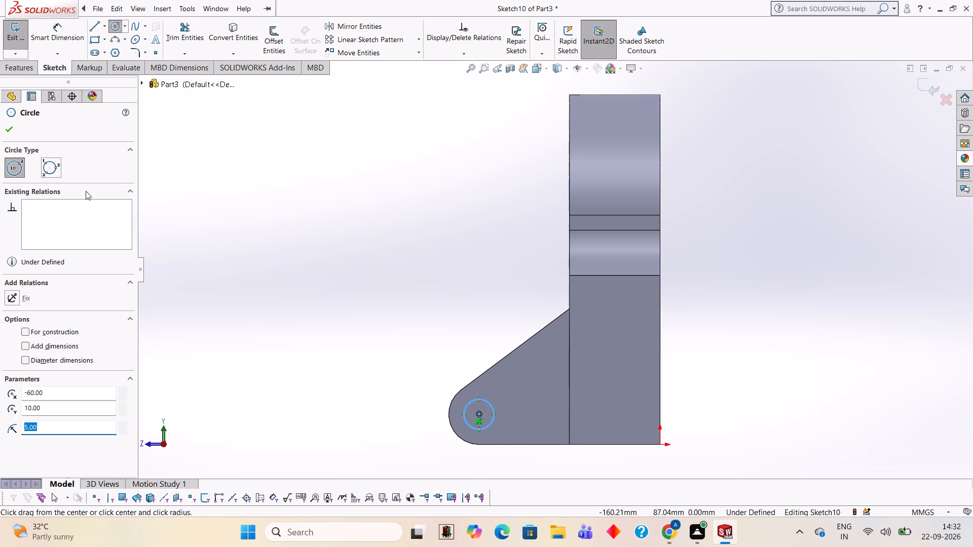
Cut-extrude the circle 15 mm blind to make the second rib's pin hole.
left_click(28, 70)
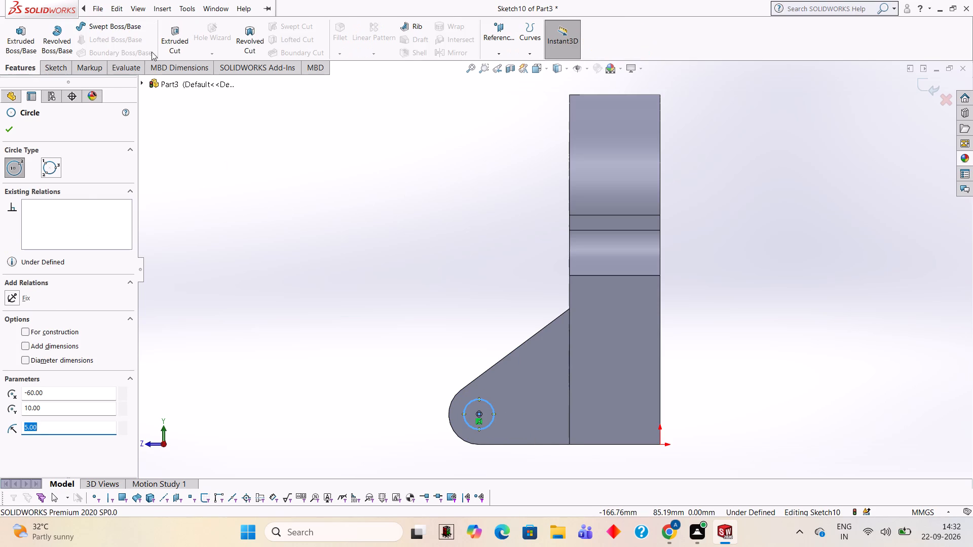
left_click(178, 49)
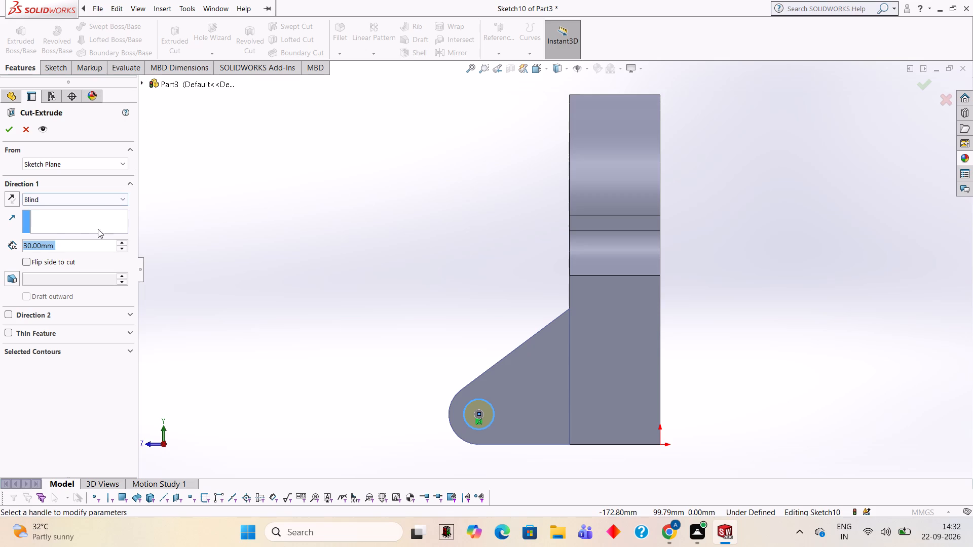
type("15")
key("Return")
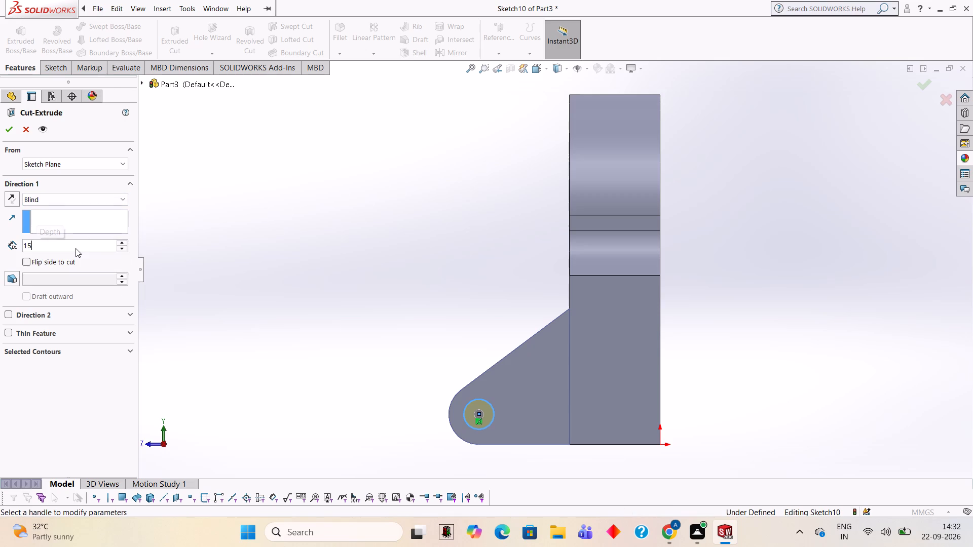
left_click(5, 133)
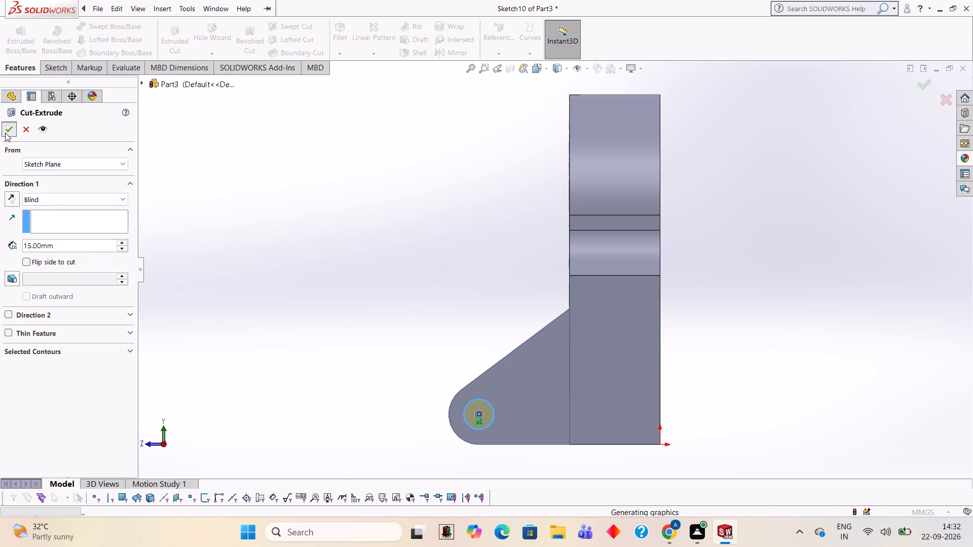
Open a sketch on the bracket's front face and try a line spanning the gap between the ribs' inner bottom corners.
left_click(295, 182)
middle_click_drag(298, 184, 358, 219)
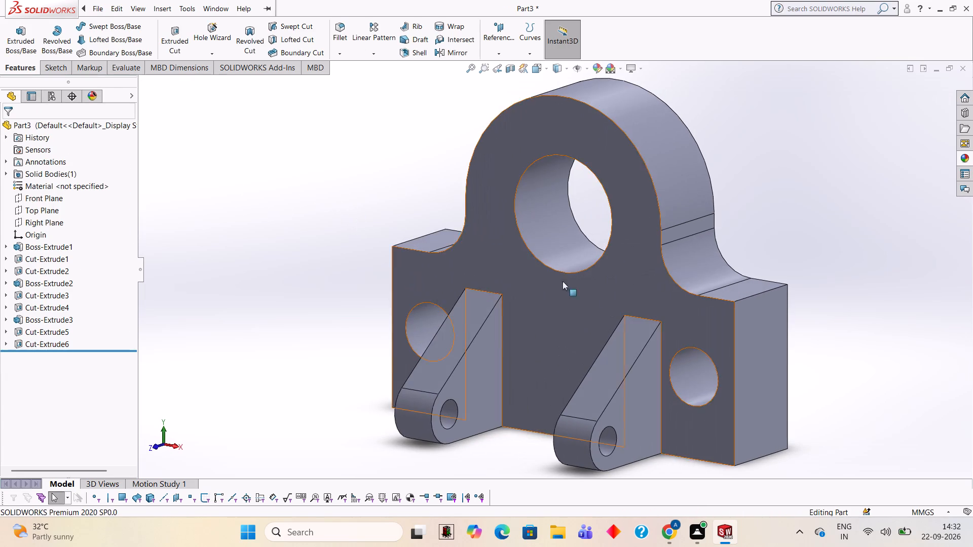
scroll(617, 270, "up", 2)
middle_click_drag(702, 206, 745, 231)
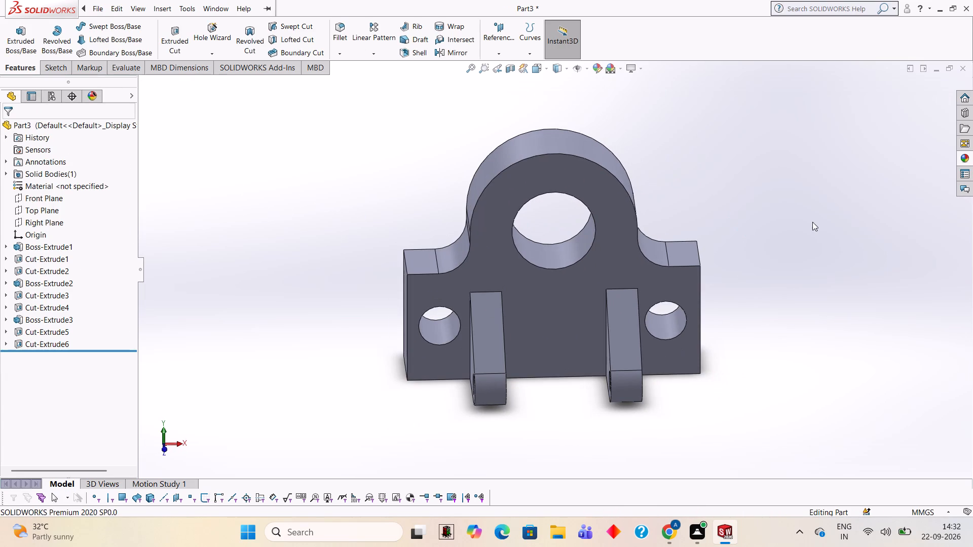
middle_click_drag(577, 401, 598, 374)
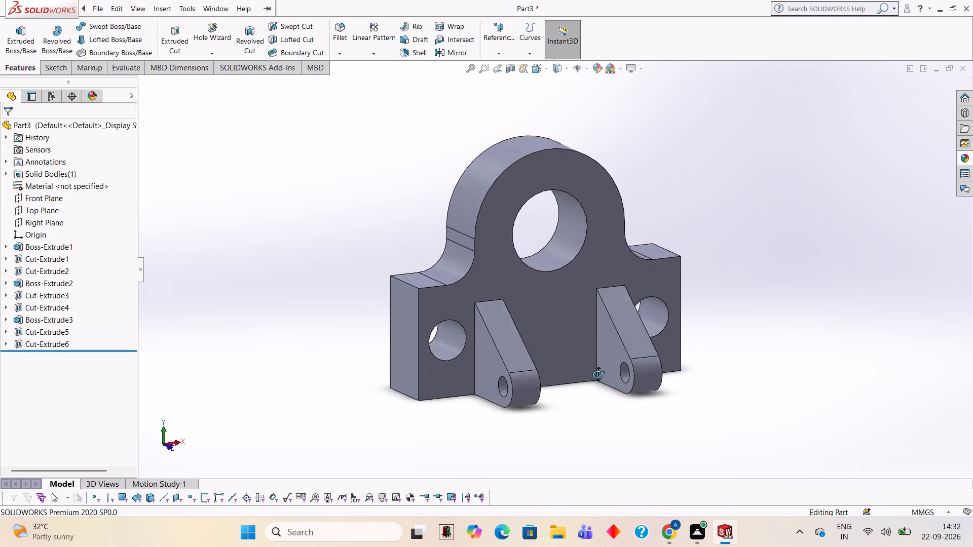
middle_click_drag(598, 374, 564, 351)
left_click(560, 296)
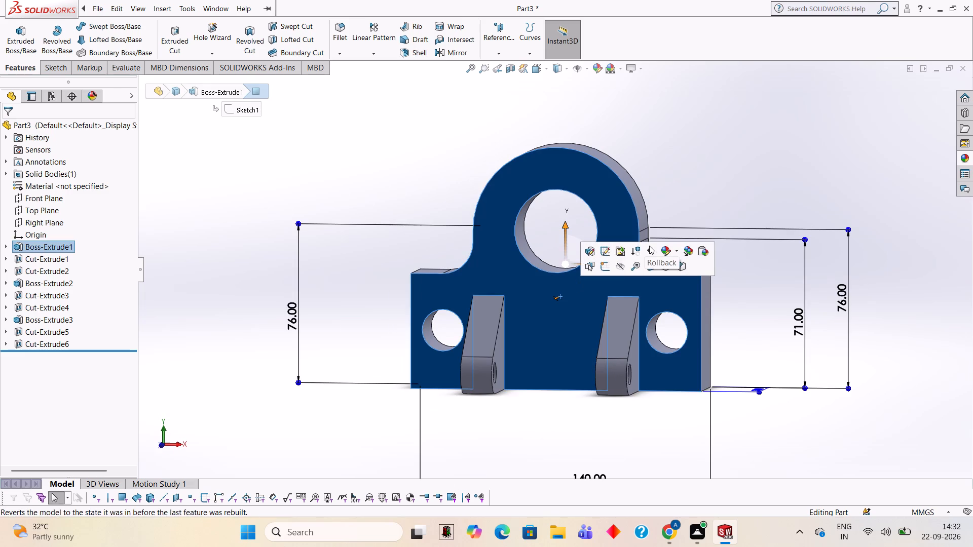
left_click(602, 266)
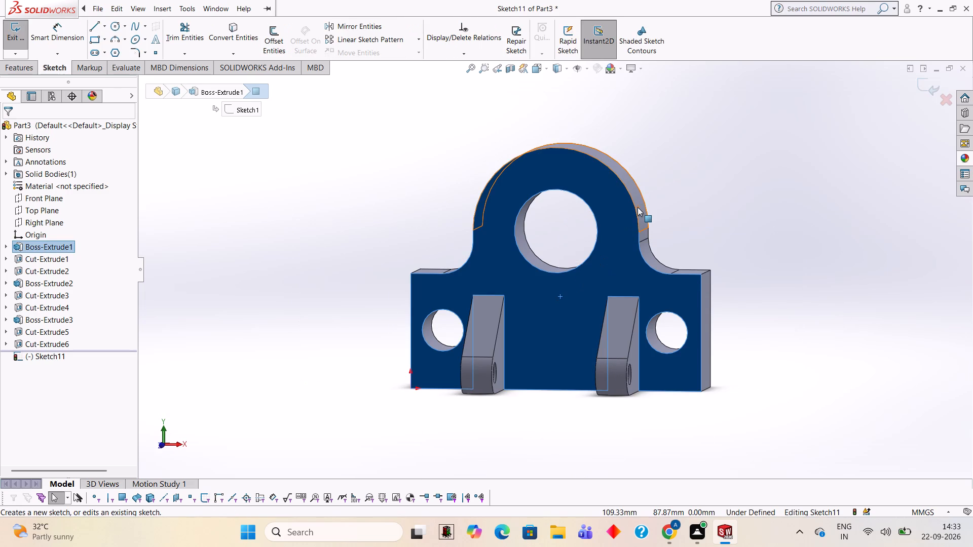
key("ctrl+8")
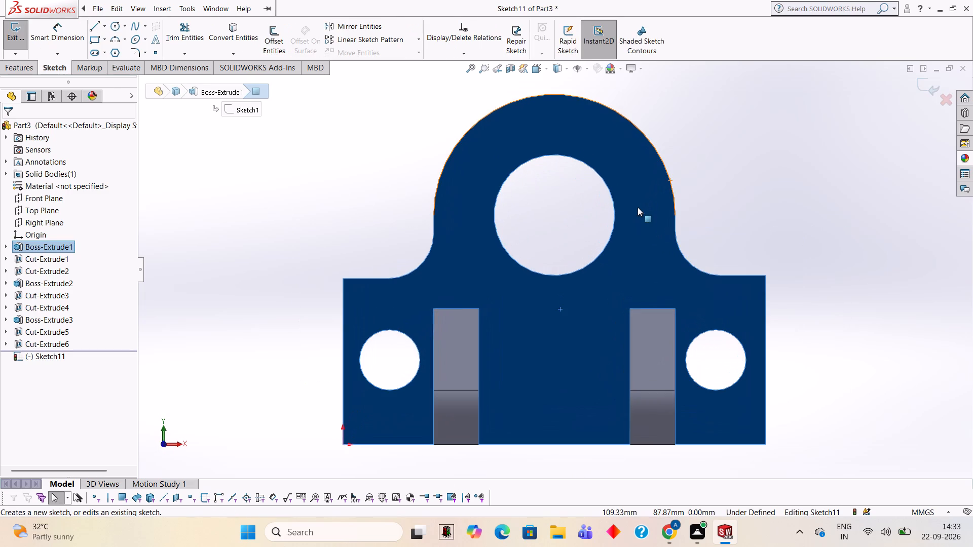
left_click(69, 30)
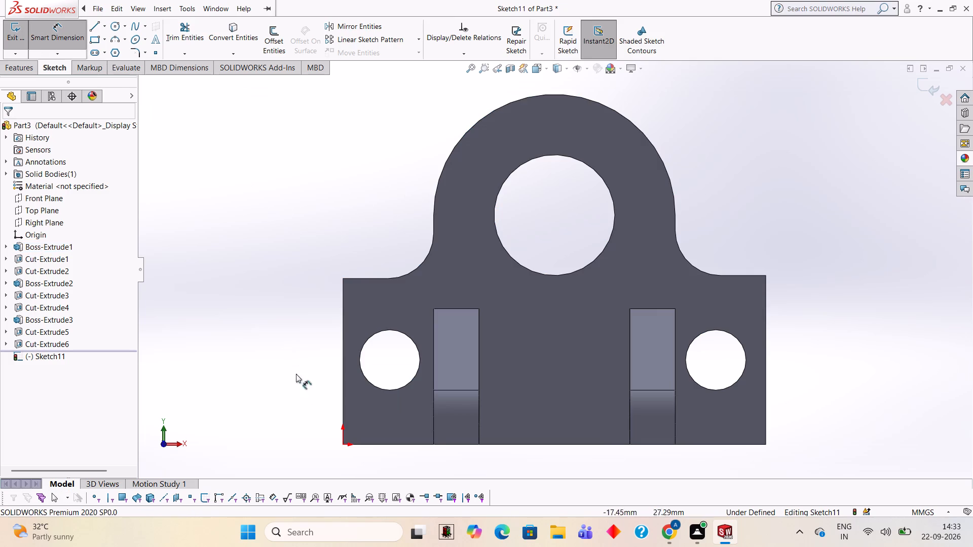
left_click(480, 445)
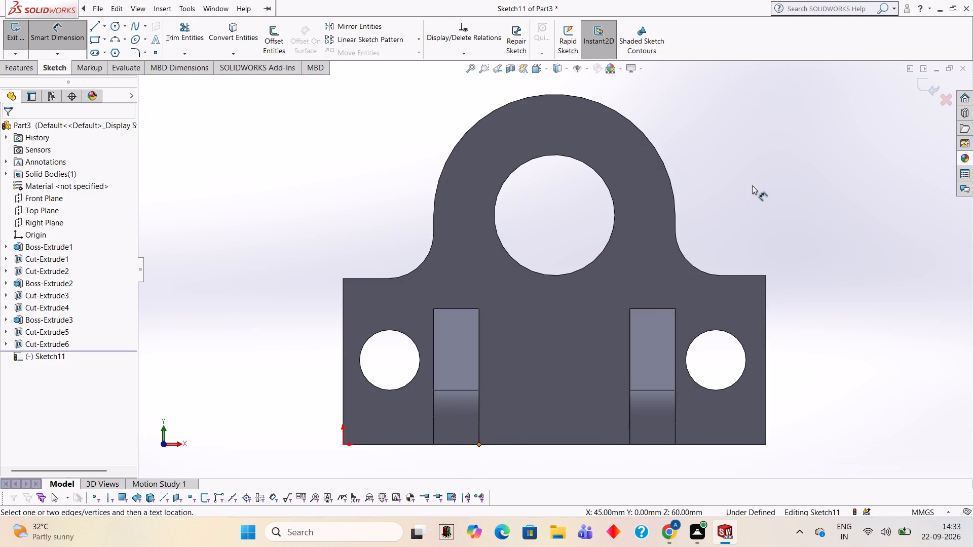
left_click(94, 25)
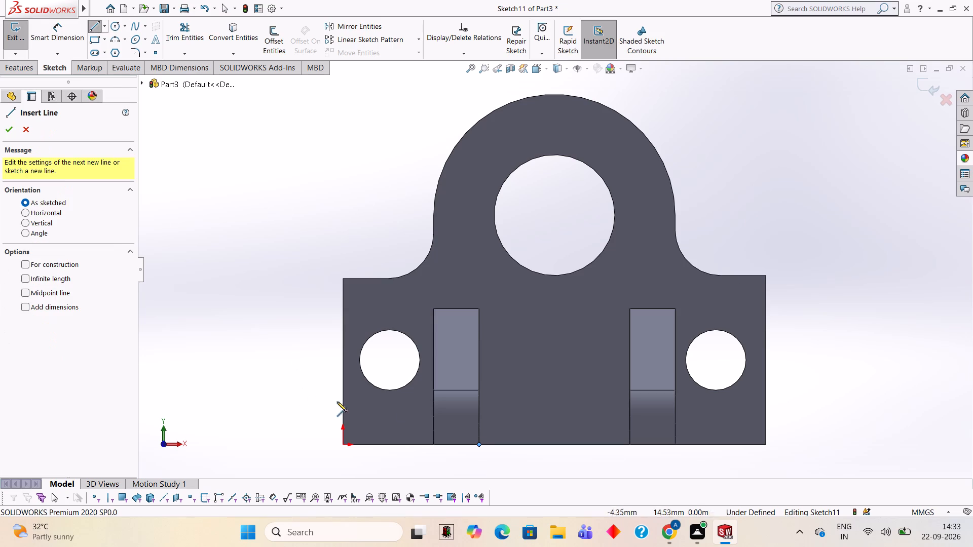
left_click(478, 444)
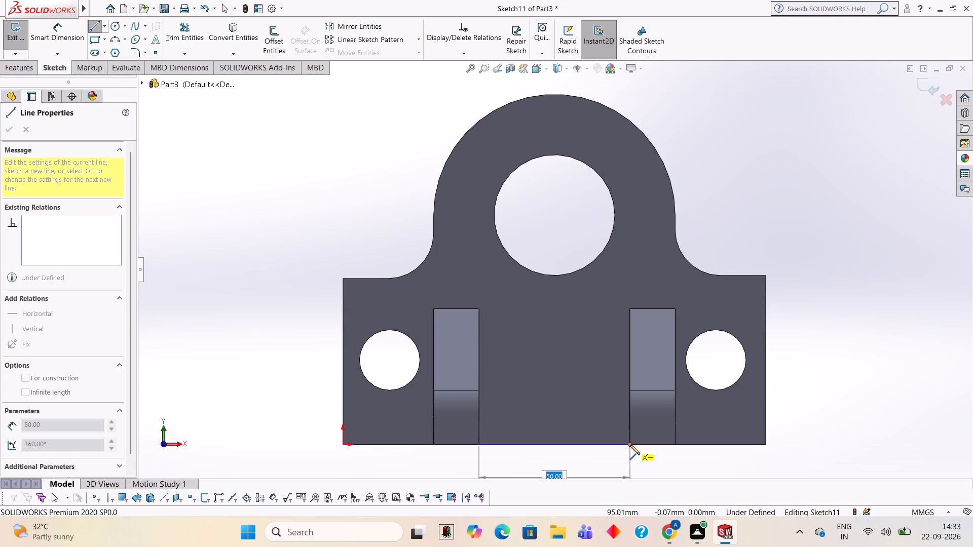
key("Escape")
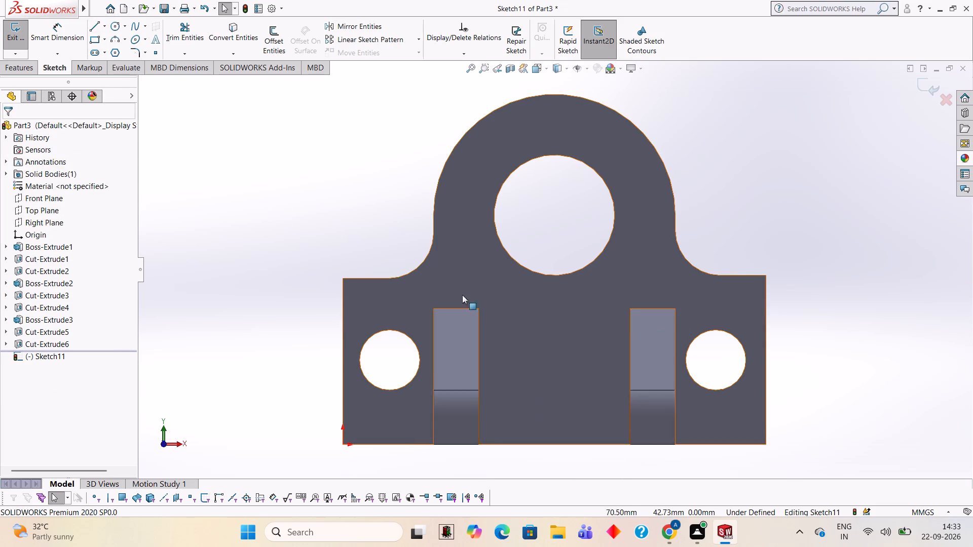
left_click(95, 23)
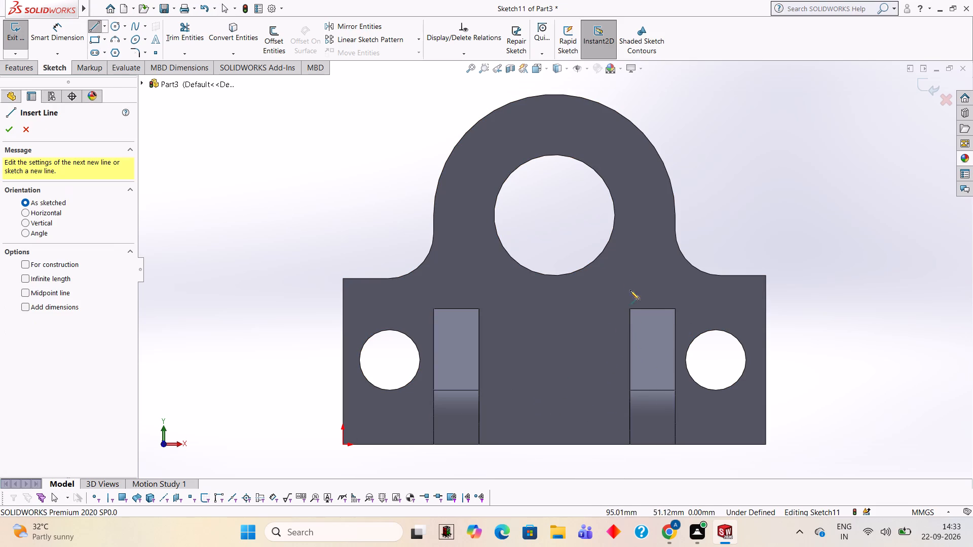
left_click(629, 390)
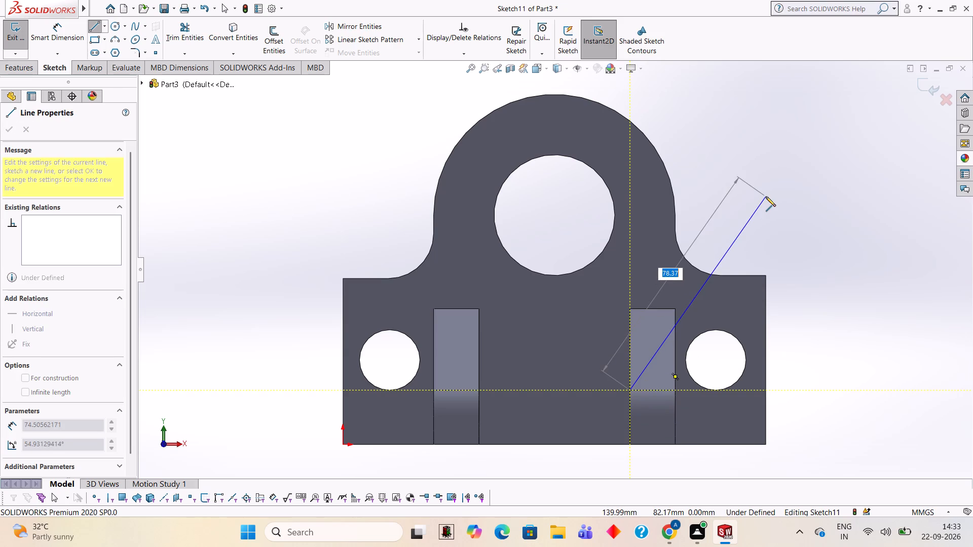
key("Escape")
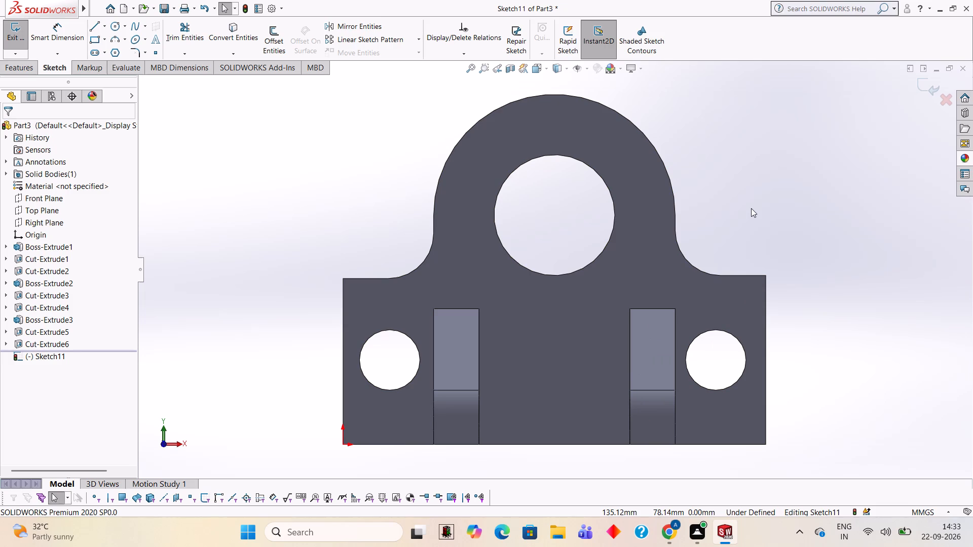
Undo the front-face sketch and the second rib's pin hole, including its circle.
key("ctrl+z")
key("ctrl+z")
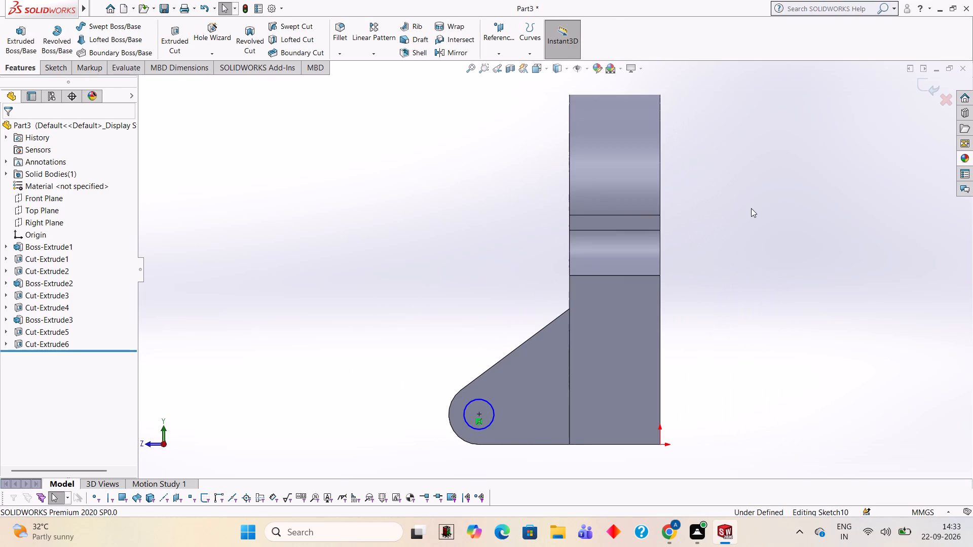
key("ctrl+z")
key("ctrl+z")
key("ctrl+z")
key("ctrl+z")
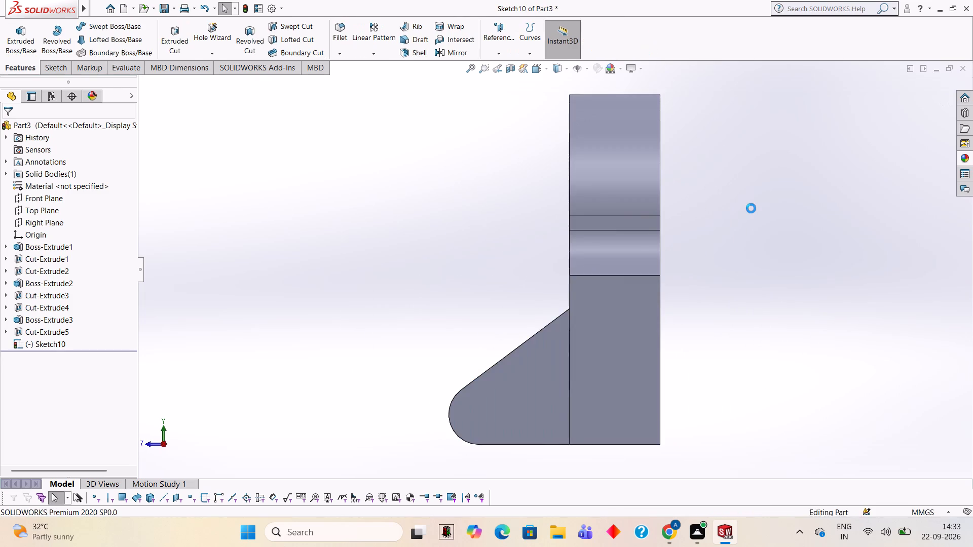
Undo the second rib's 30 mm cut with its profile sketch, and the rib's boss extrusion.
key("ctrl+z")
key("ctrl+z")
key("ctrl+z")
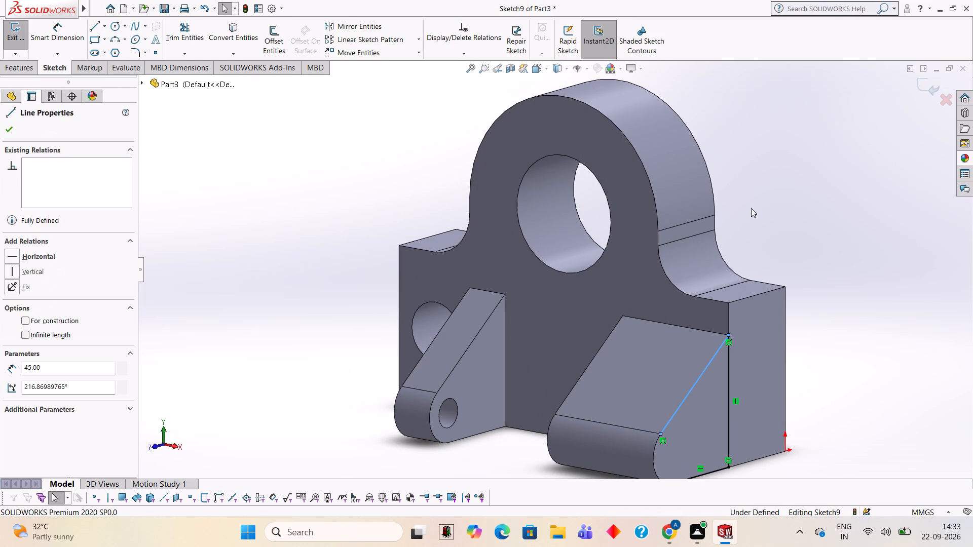
key("ctrl+z")
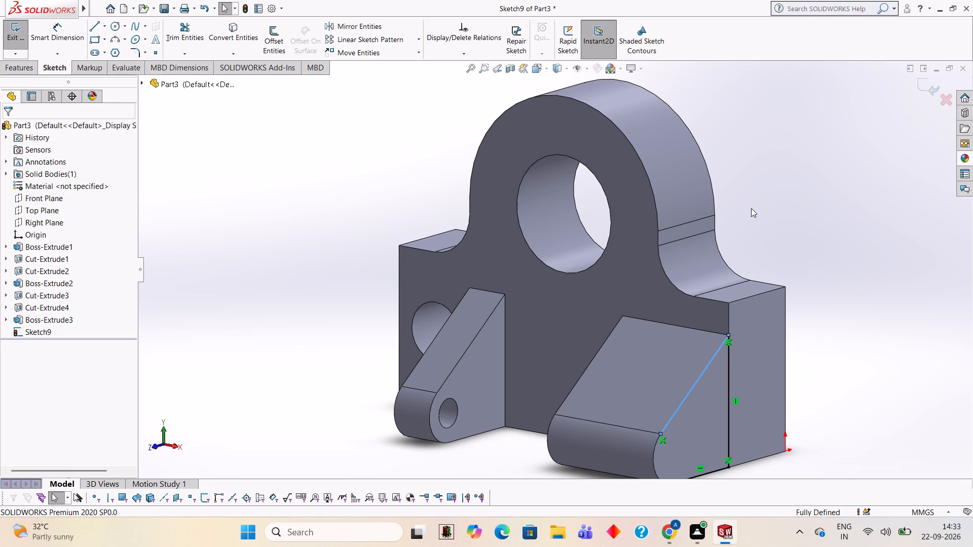
key("ctrl+z")
key("ctrl+z")
key("ctrl+z")
key("ctrl+z")
key("ctrl+z")
key("ctrl+z")
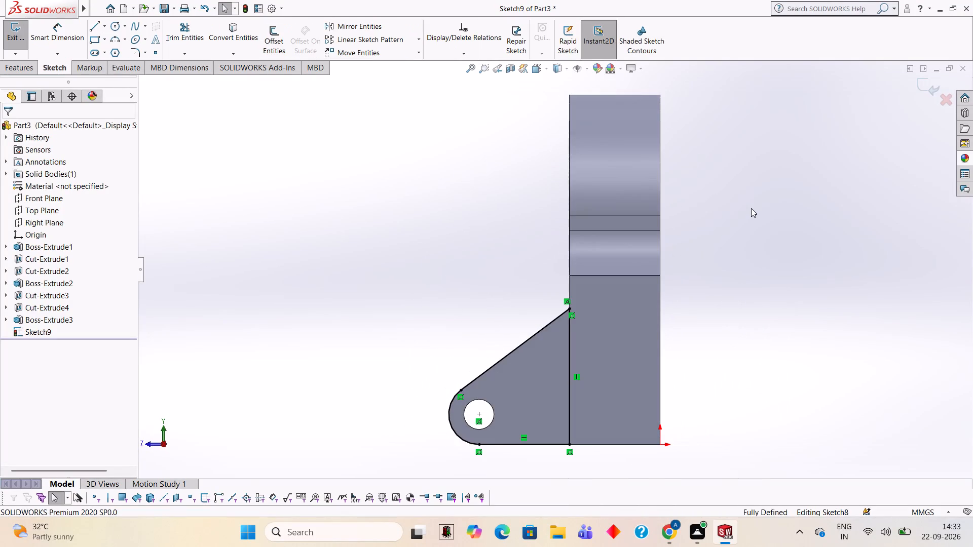
Undo the second rib's profile sketch on the base's end face.
key("ctrl+z")
key("ctrl+z")
key("ctrl+z")
key("ctrl+z")
key("ctrl+z")
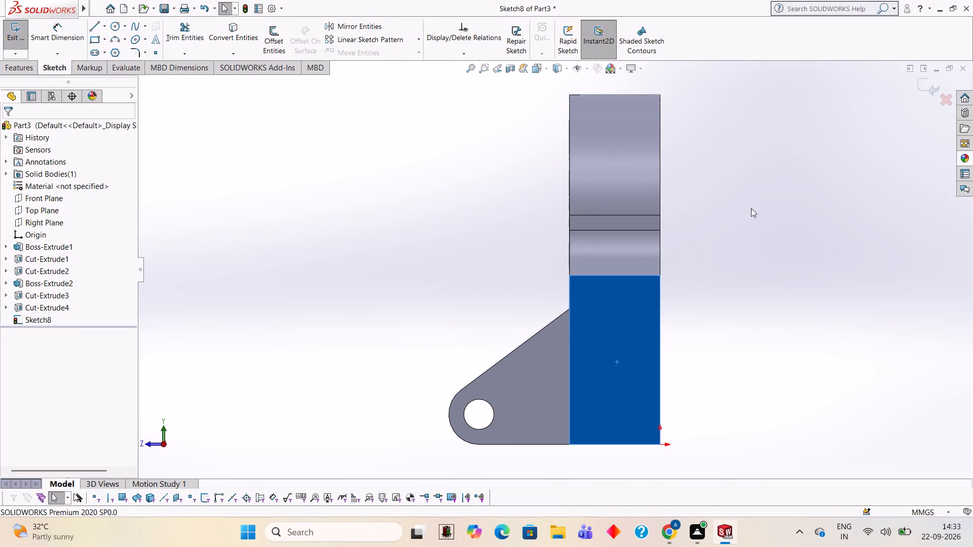
Undo the first rib's pin hole cut together with its circle sketch.
key("ctrl+z")
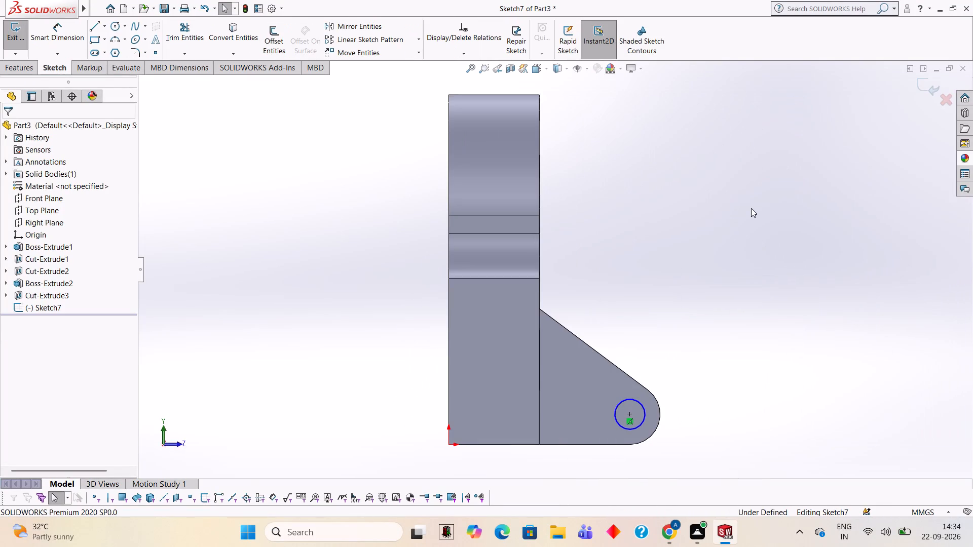
key("ctrl+z")
key("ctrl+z")
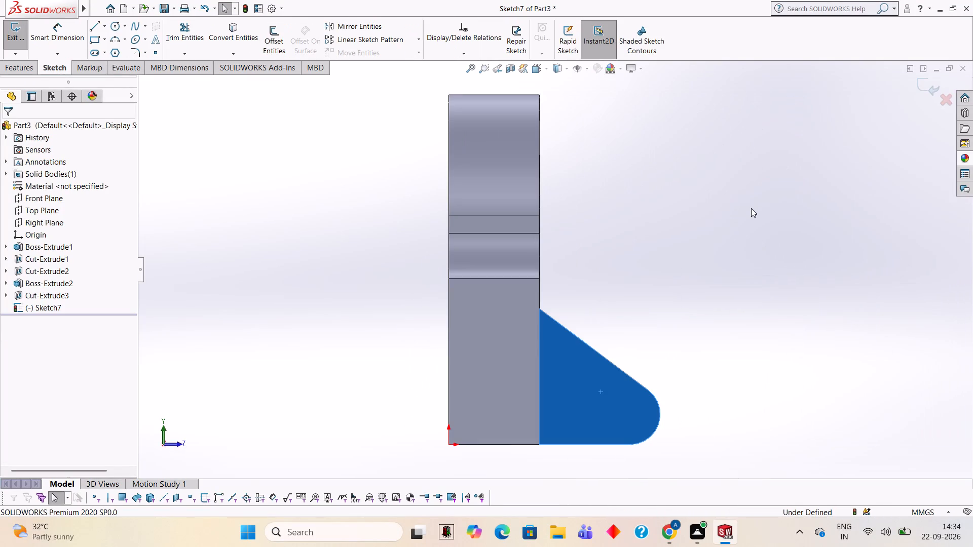
key("ctrl+z")
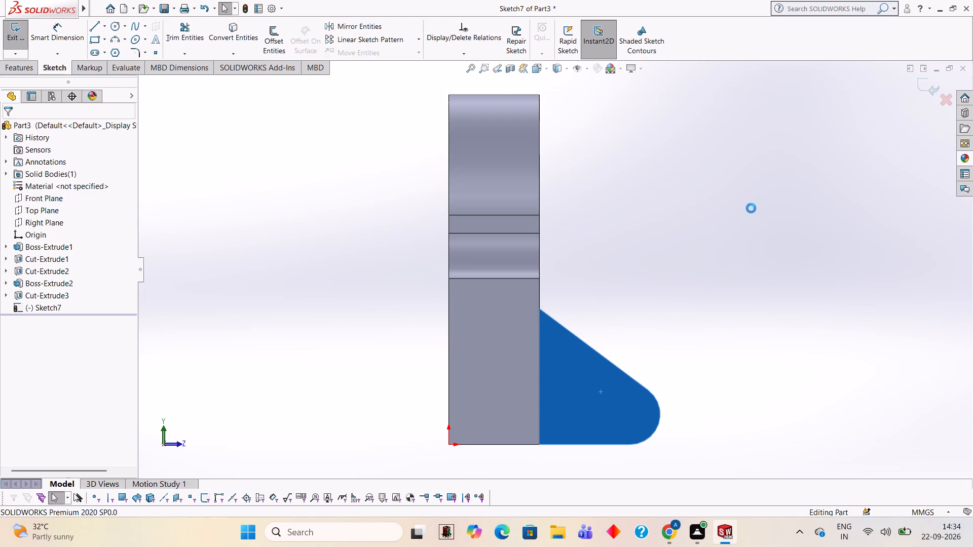
Undo the first rib's extruded cut together with its profile sketch, and the rib's boss extrusion.
key("ctrl+z")
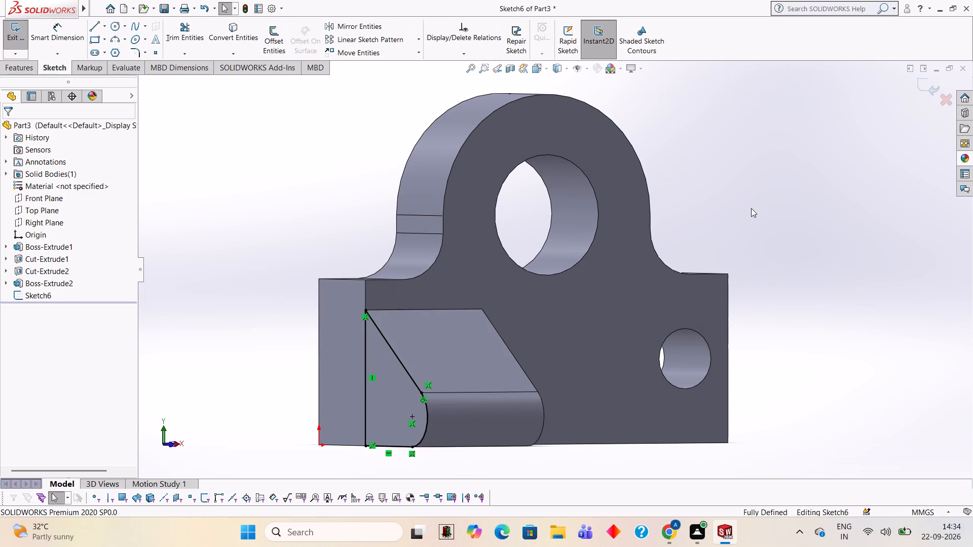
key("ctrl+z")
key("ctrl+z")
key("ctrl+z")
key("ctrl+z")
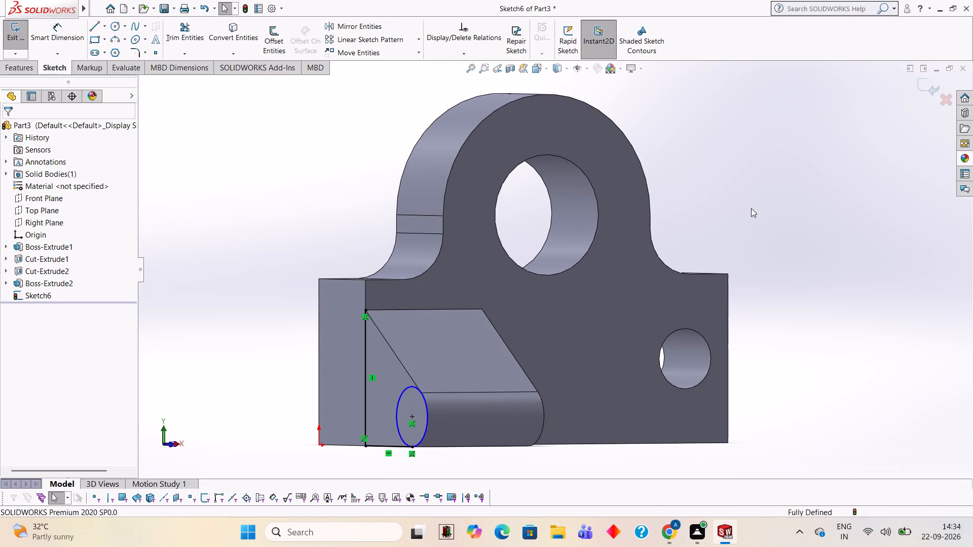
key("ctrl+z")
key("ctrl+z")
key("ctrl+z")
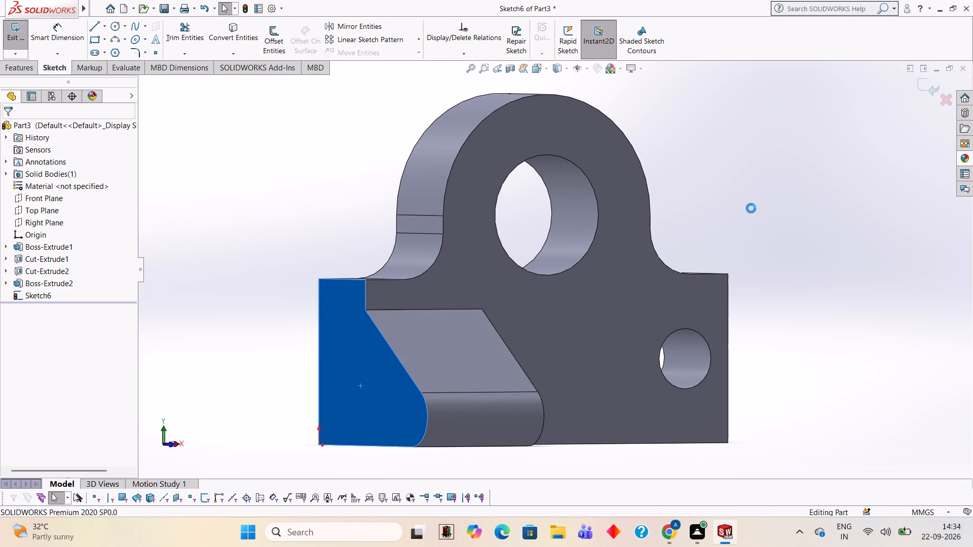
key("ctrl+z")
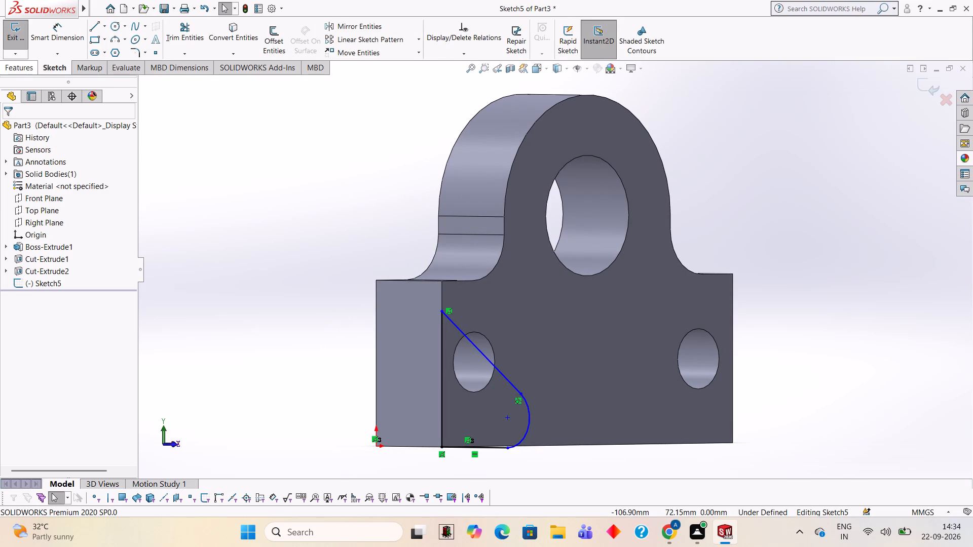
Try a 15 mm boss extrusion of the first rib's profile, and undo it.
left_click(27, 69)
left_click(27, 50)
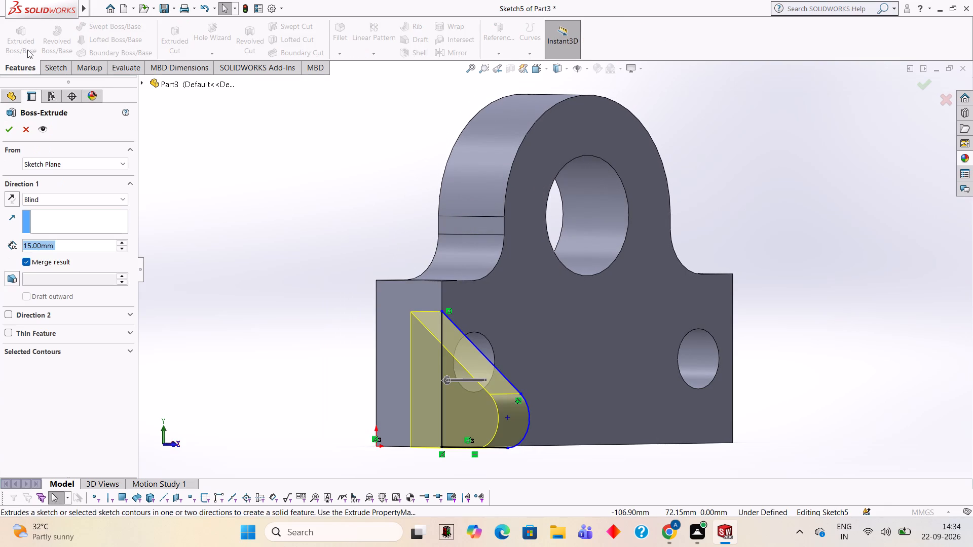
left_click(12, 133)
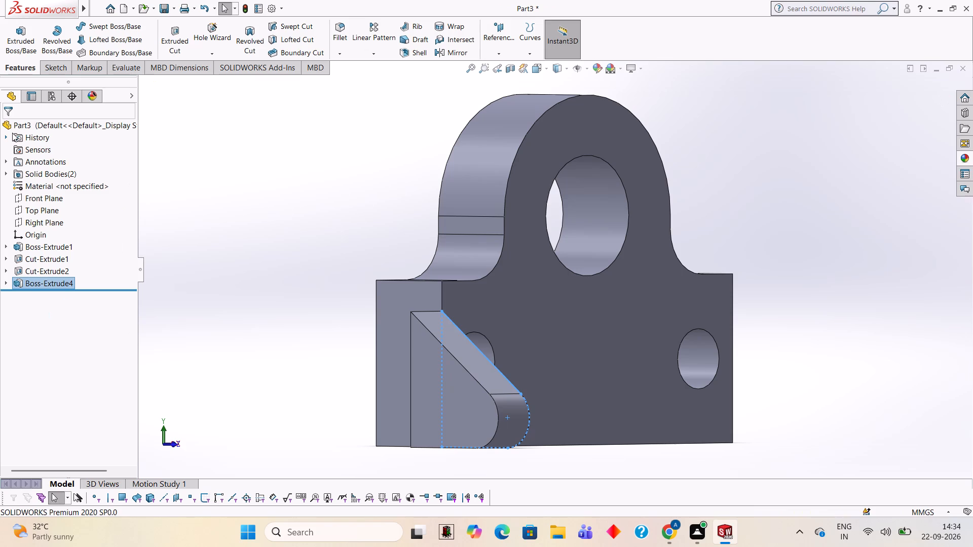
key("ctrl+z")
Extrude the first rib's profile 50 mm in the reversed direction, along the plate's front face, merged with the body.
left_click(27, 73)
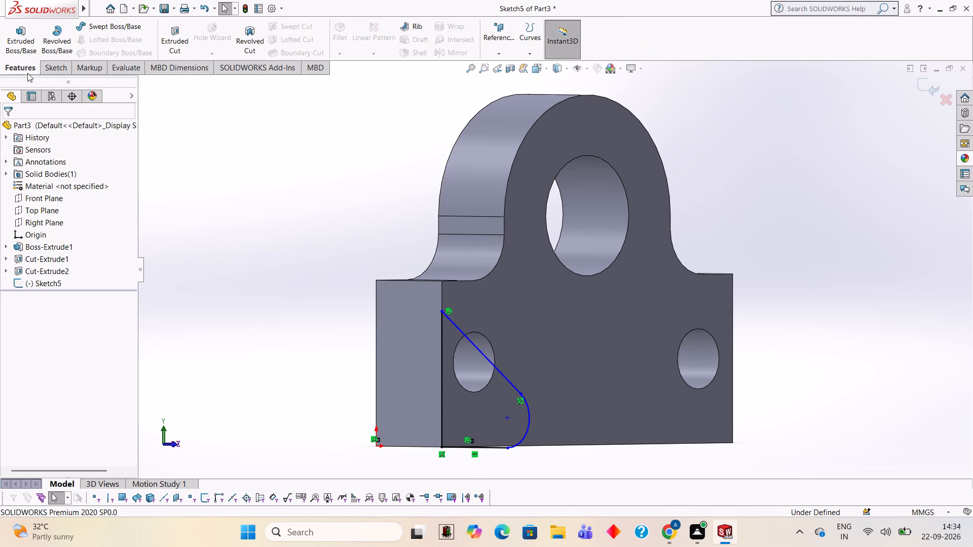
left_click(24, 49)
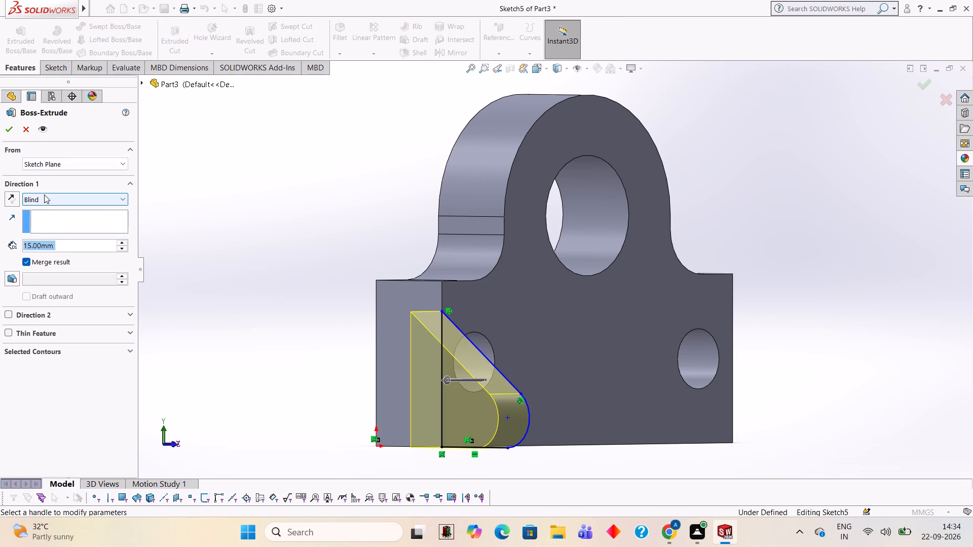
type("50")
key("Return")
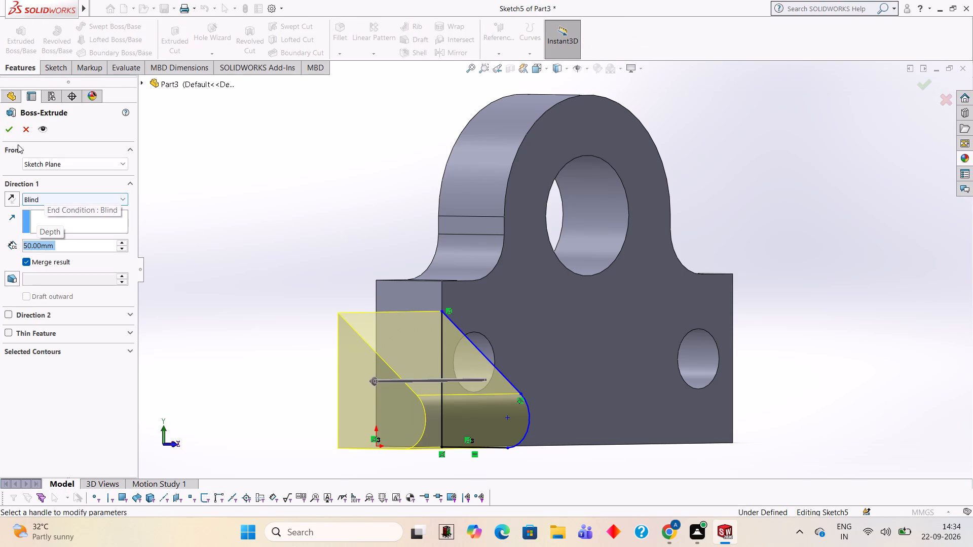
left_click(14, 199)
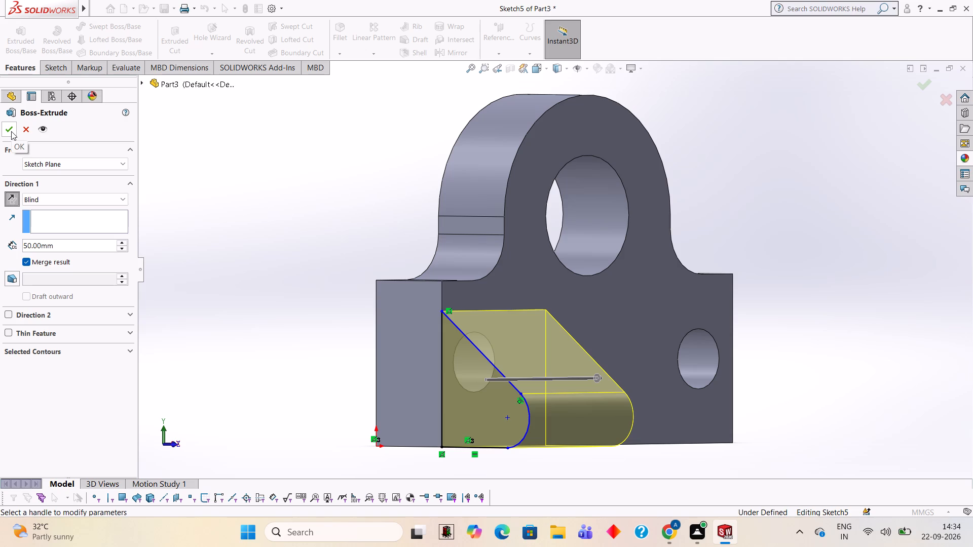
left_click(62, 249)
key("BackSpace")
key("BackSpace")
key("BackSpace")
key("BackSpace")
key("BackSpace")
key("BackSpace")
key("BackSpace")
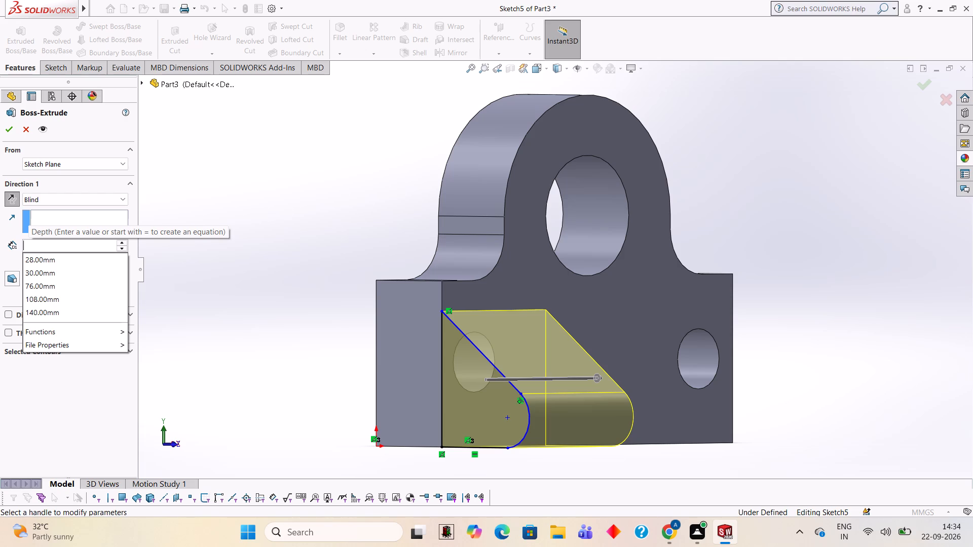
type("50")
key("Return")
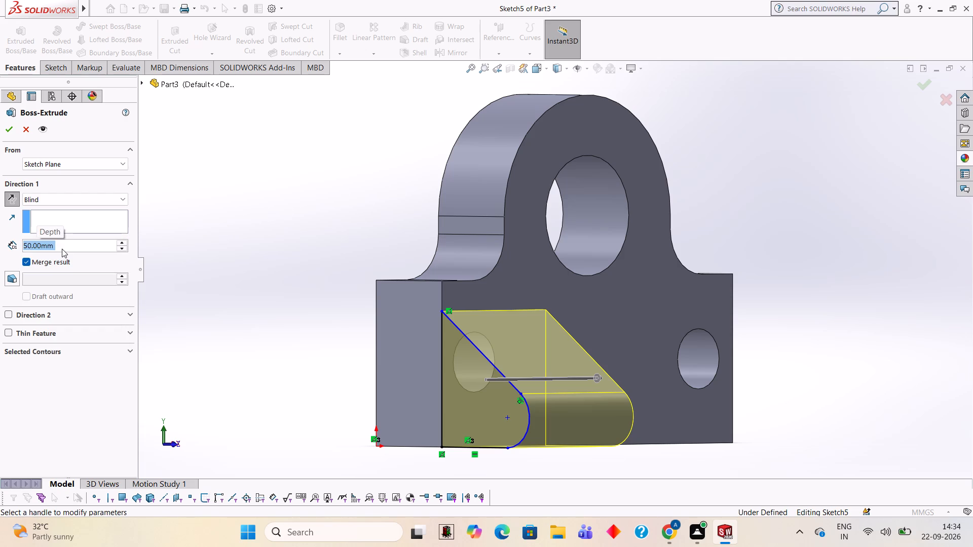
left_click(12, 131)
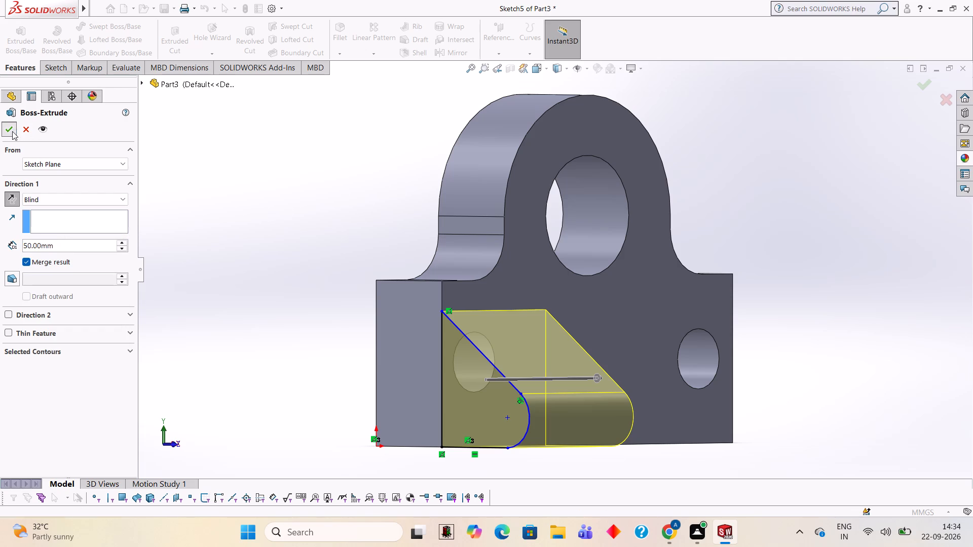
Sketch on the base's end face the rib's 45 mm vertical line, its bottom line and the 45 mm sloping line.
left_click_drag(748, 144, 749, 140)
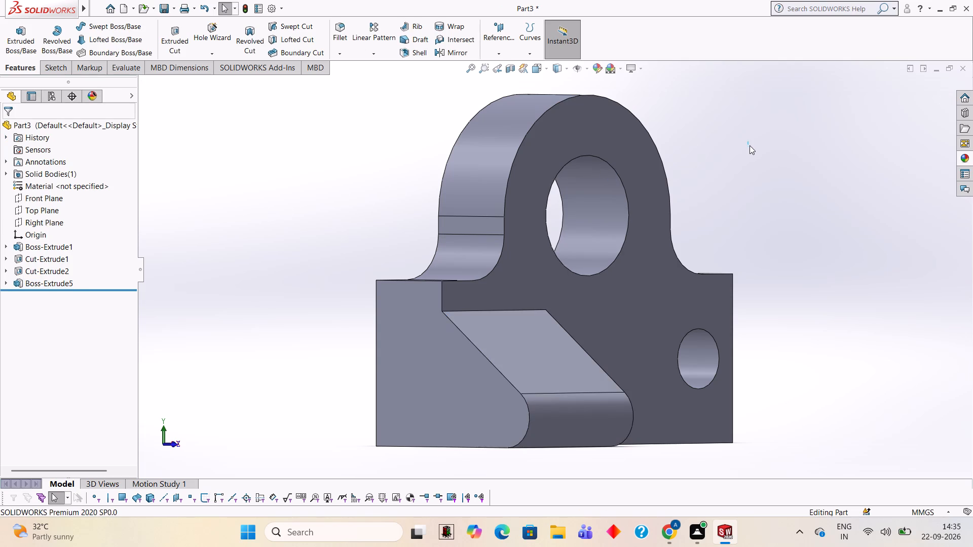
middle_click(750, 145)
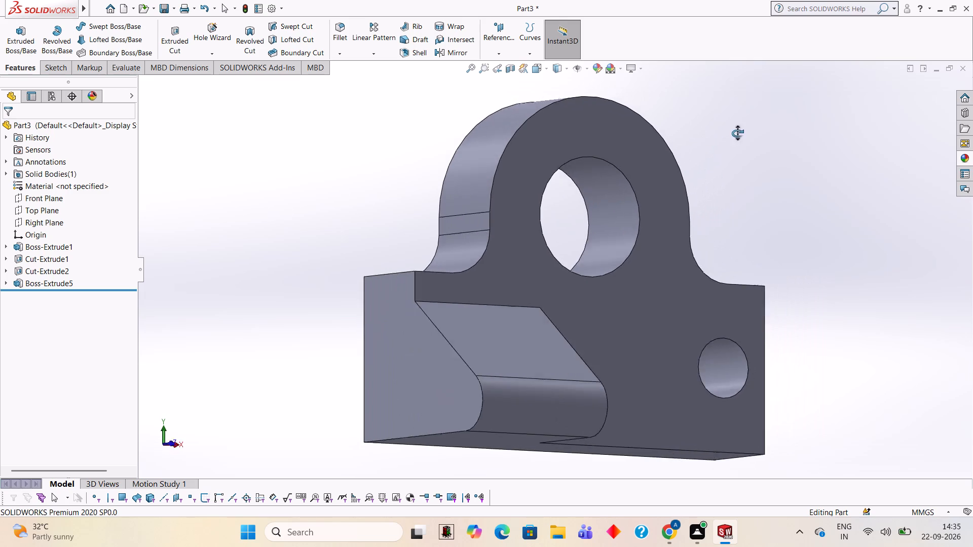
left_click(440, 410)
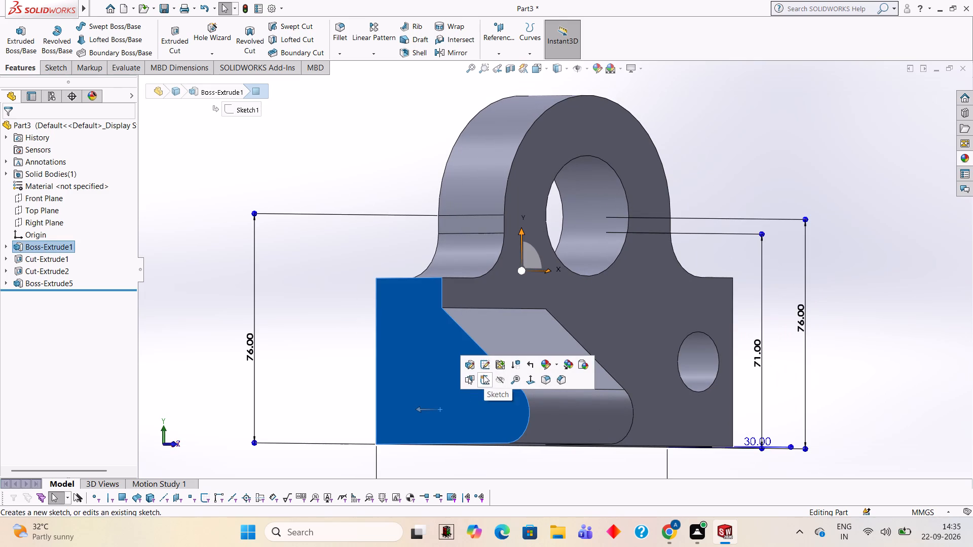
left_click(483, 375)
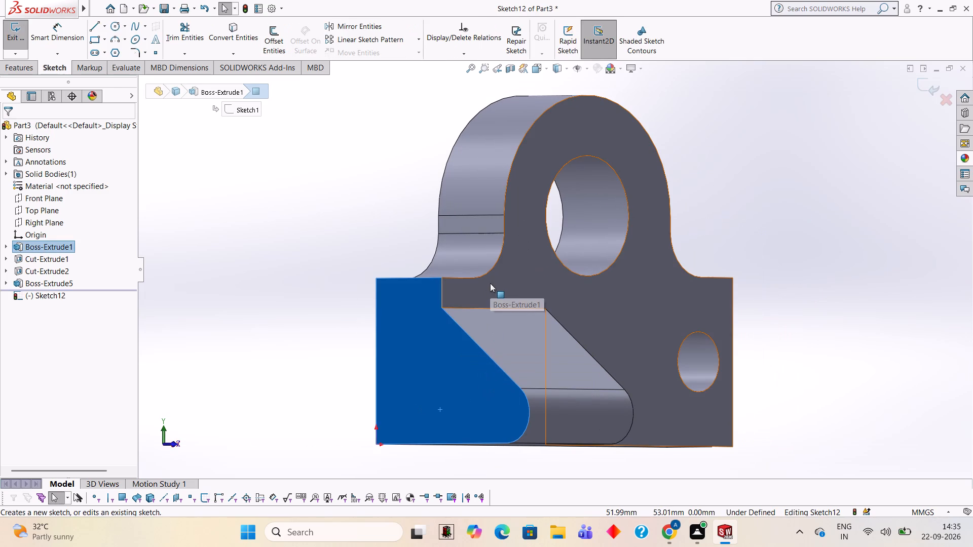
key("ctrl+8")
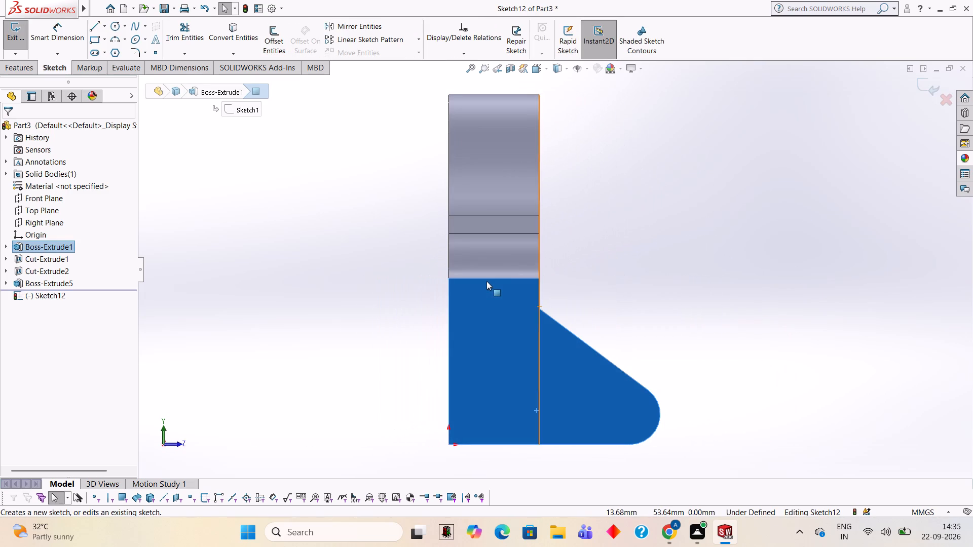
left_click(98, 26)
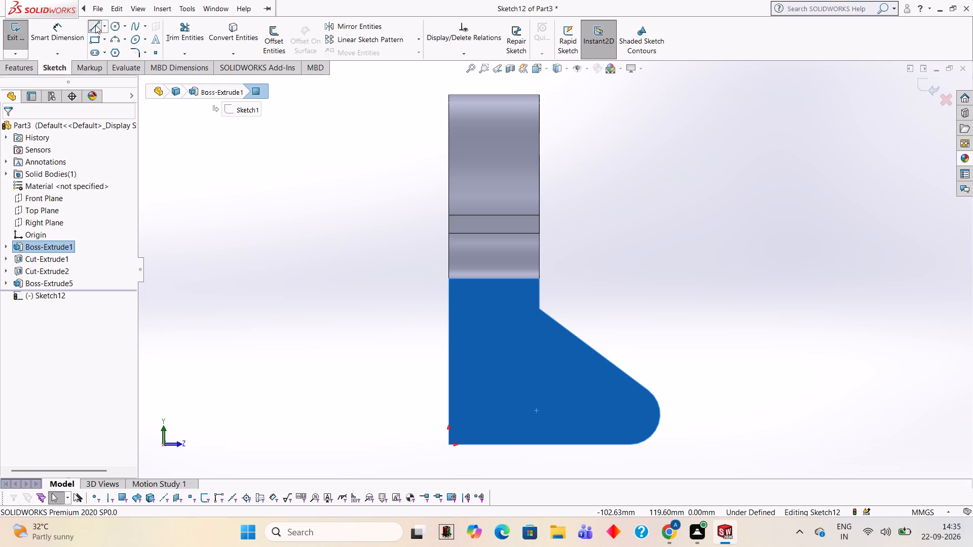
left_click(538, 310)
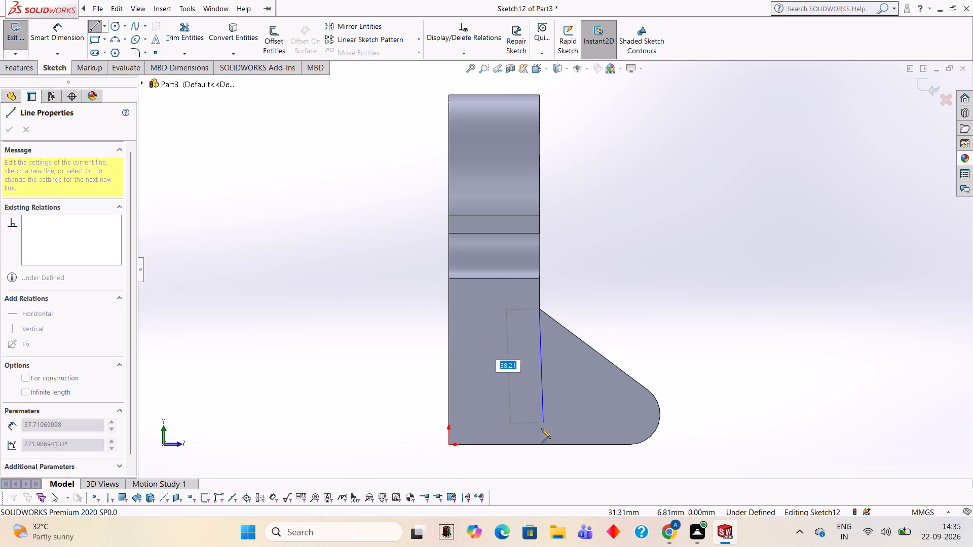
left_click(538, 442)
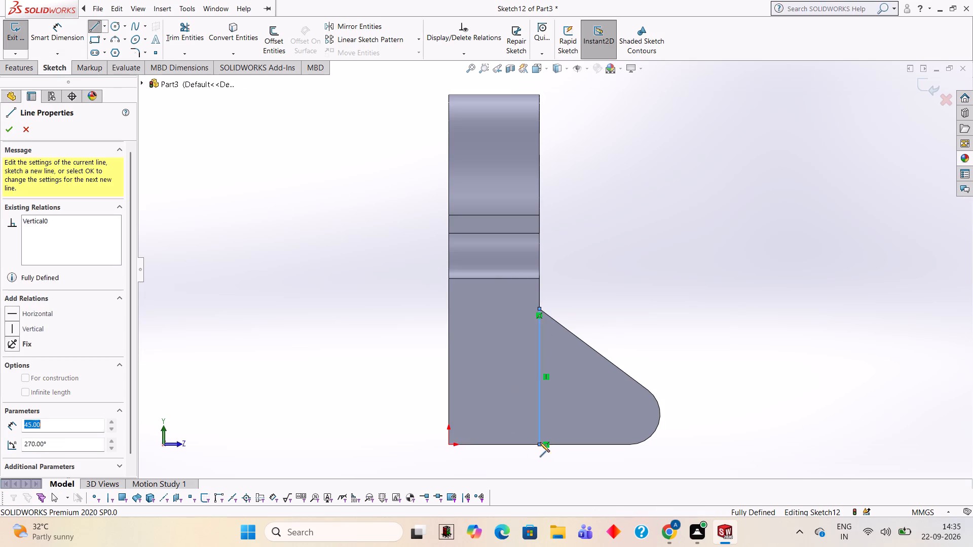
left_click(631, 445)
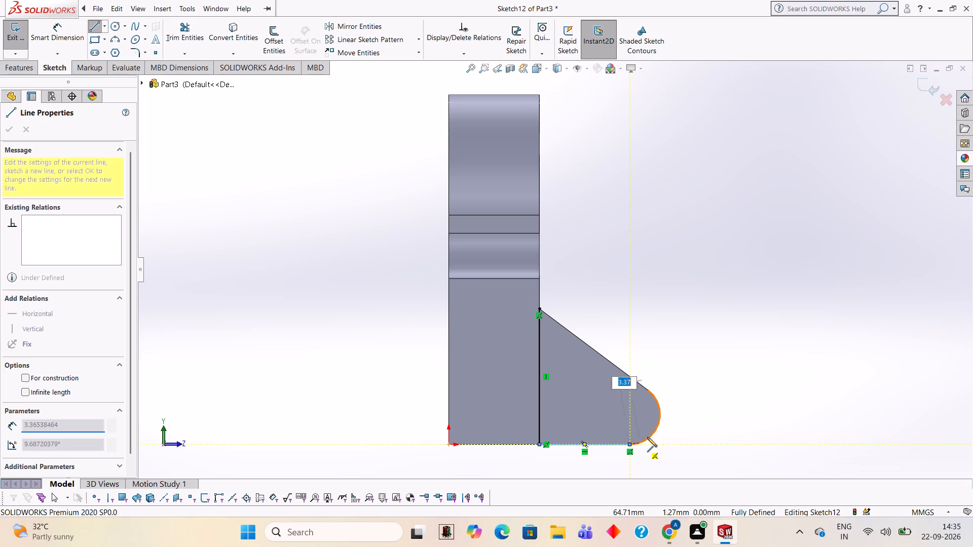
key("Escape")
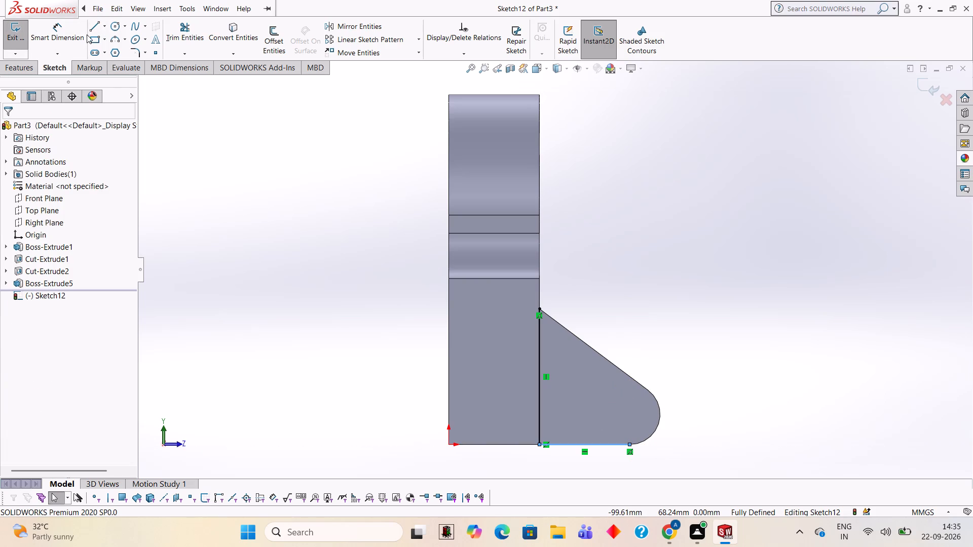
left_click(93, 30)
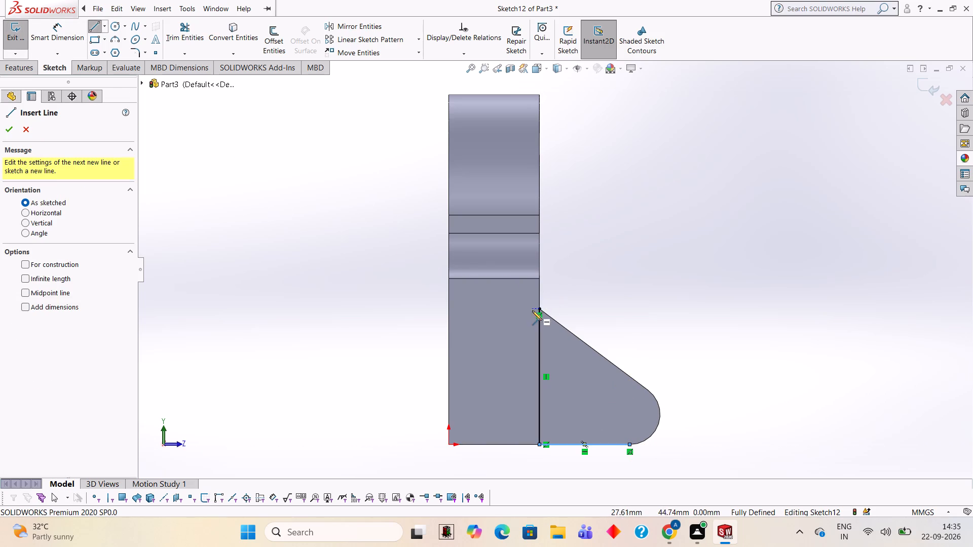
left_click(541, 308)
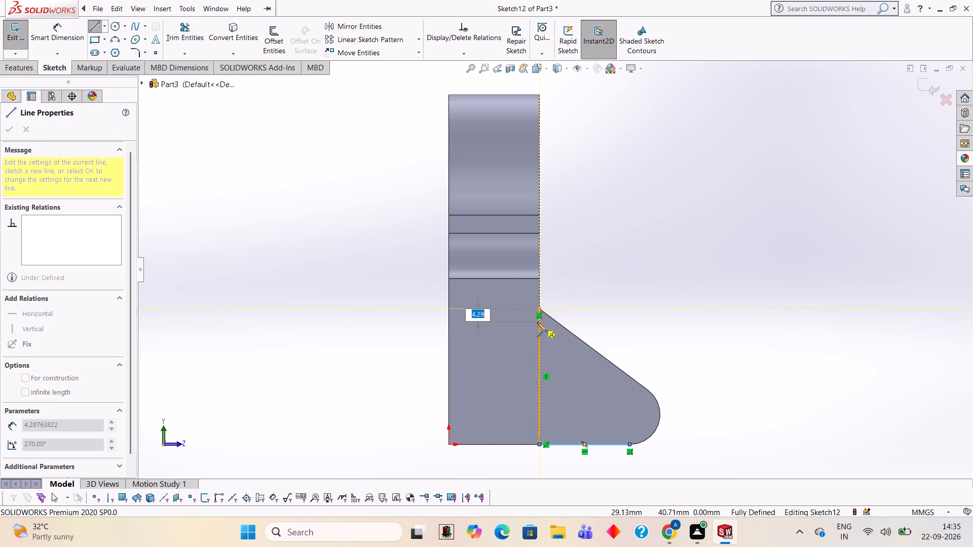
left_click(648, 390)
key("Escape")
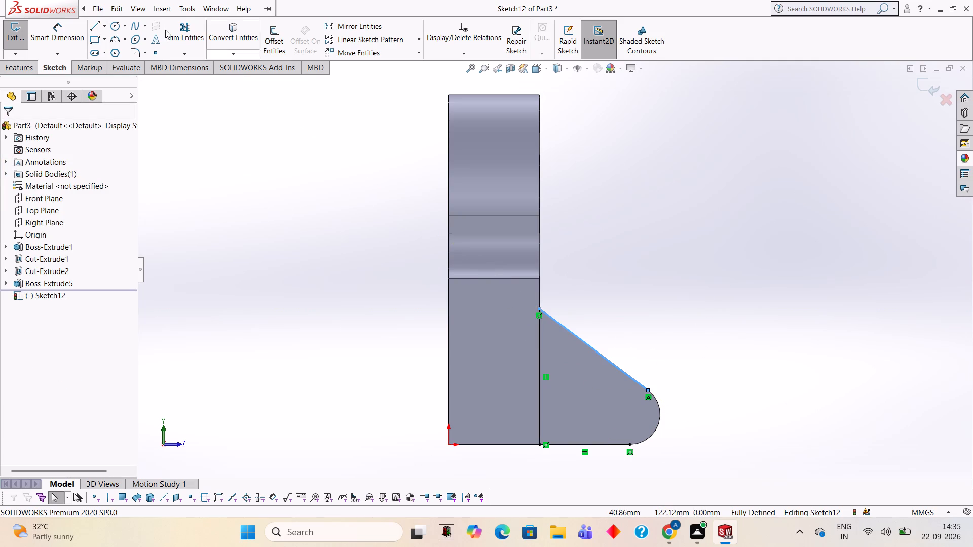
Add a 10 mm radius circle centred on the rib's rounded end and trim away its inner portion to close the profile.
left_click(111, 30)
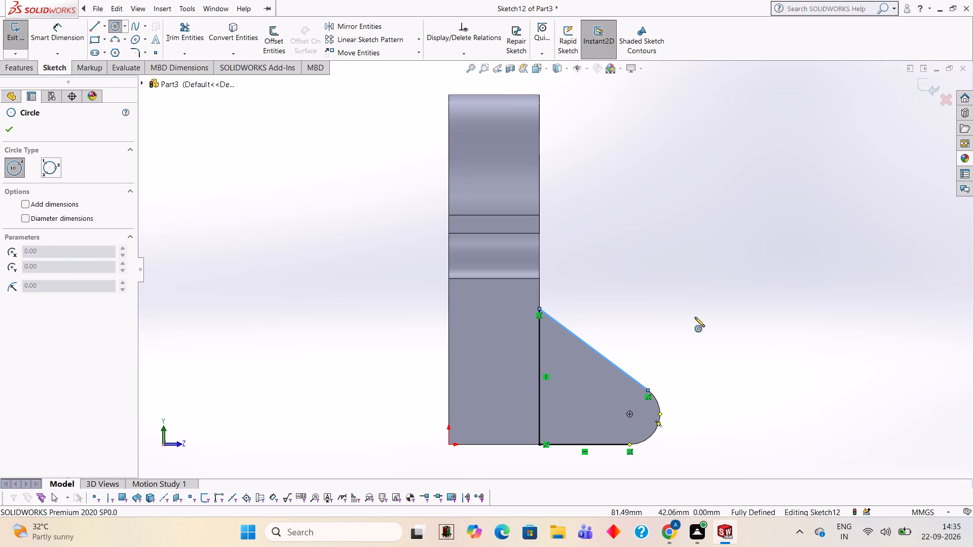
left_click(628, 414)
type("10")
key("Return")
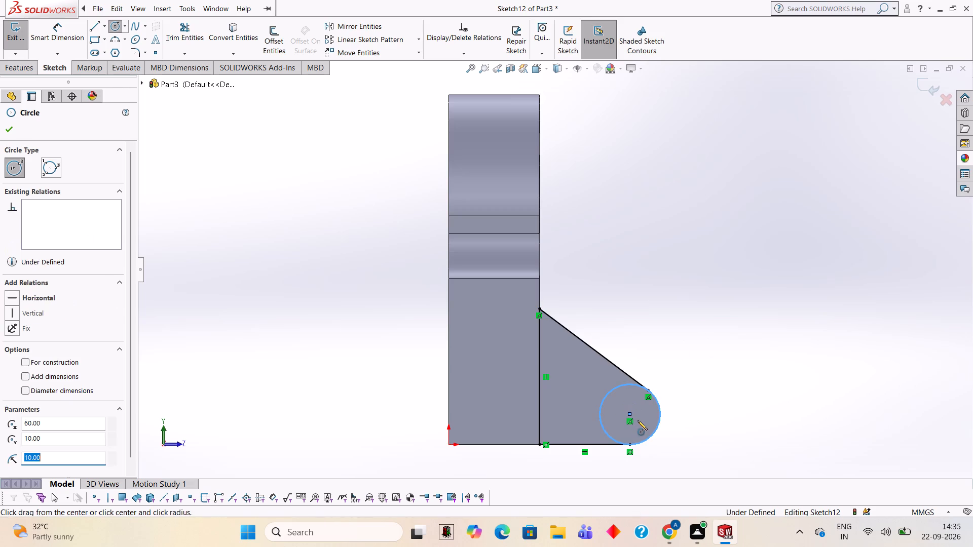
left_click(196, 27)
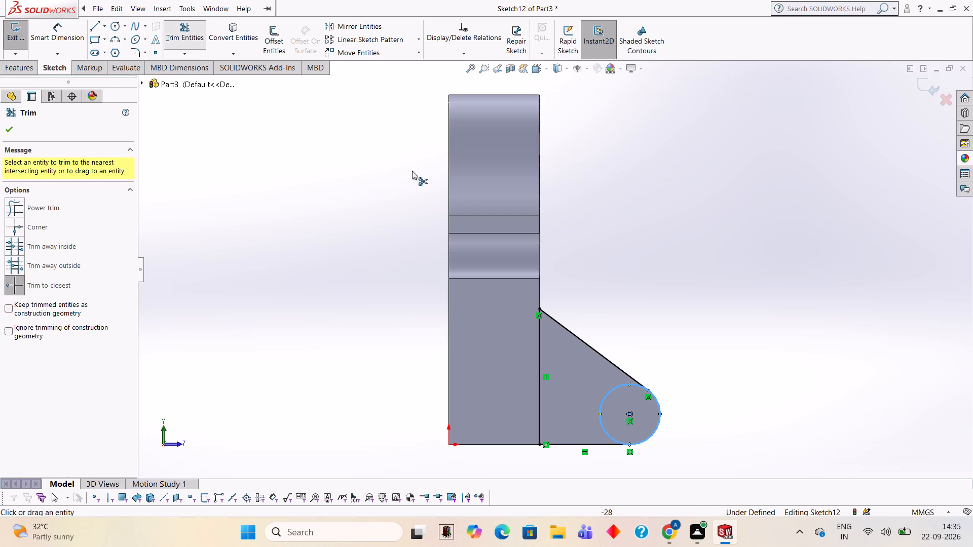
left_click(601, 409)
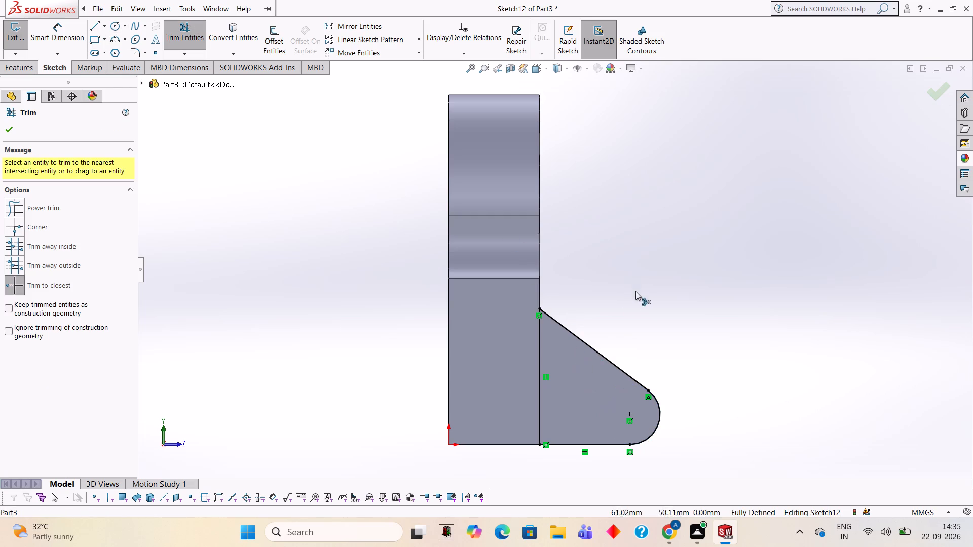
Cut-extrude the closed rib profile 35 mm from the base's end face, leaving only the inner part of the rib.
left_click(26, 71)
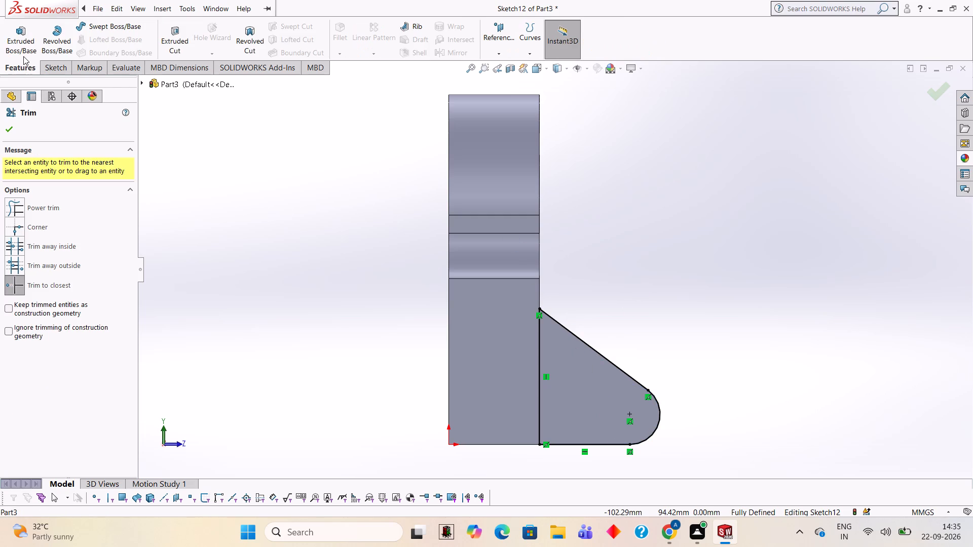
left_click(23, 56)
key("Escape")
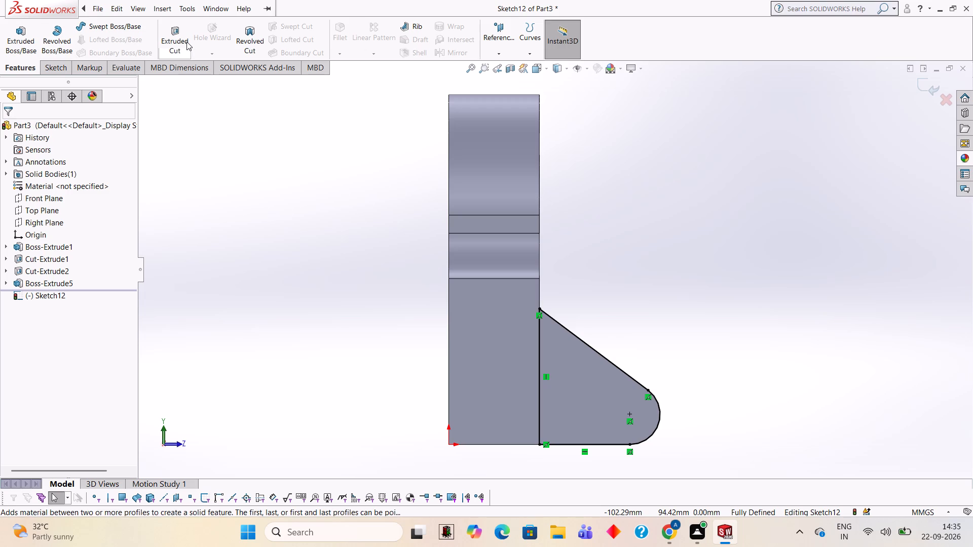
left_click(186, 42)
middle_click_drag(660, 188, 575, 231)
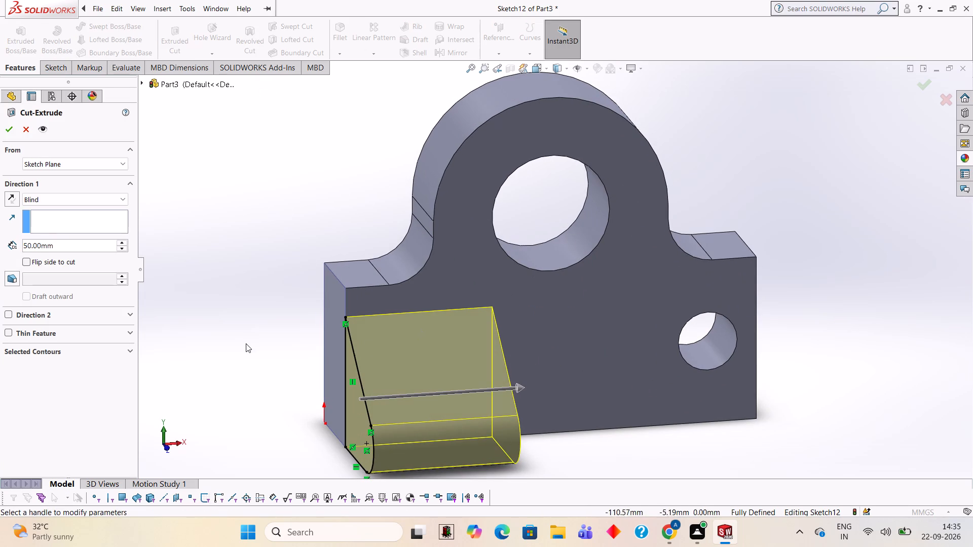
middle_click_drag(270, 241, 261, 240)
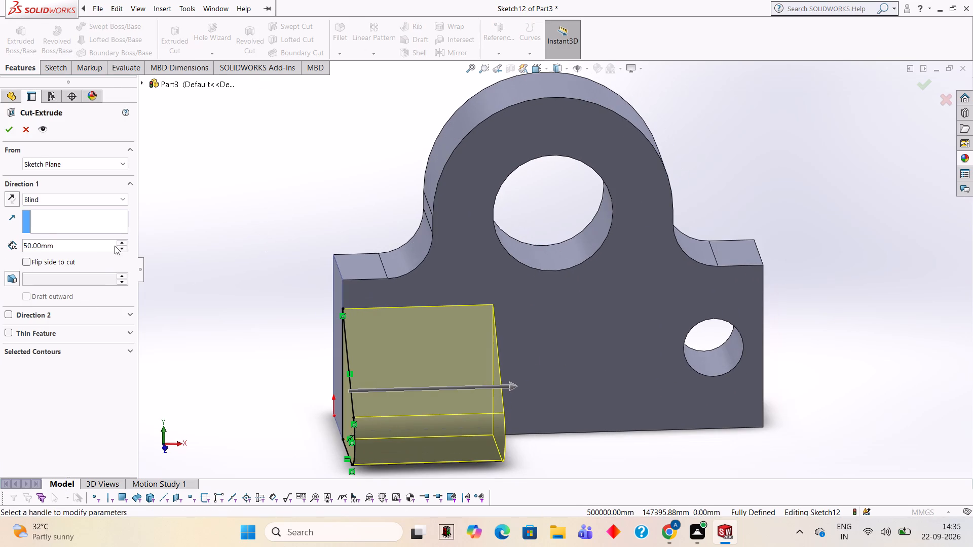
left_click(105, 245)
key("BackSpace")
key("BackSpace")
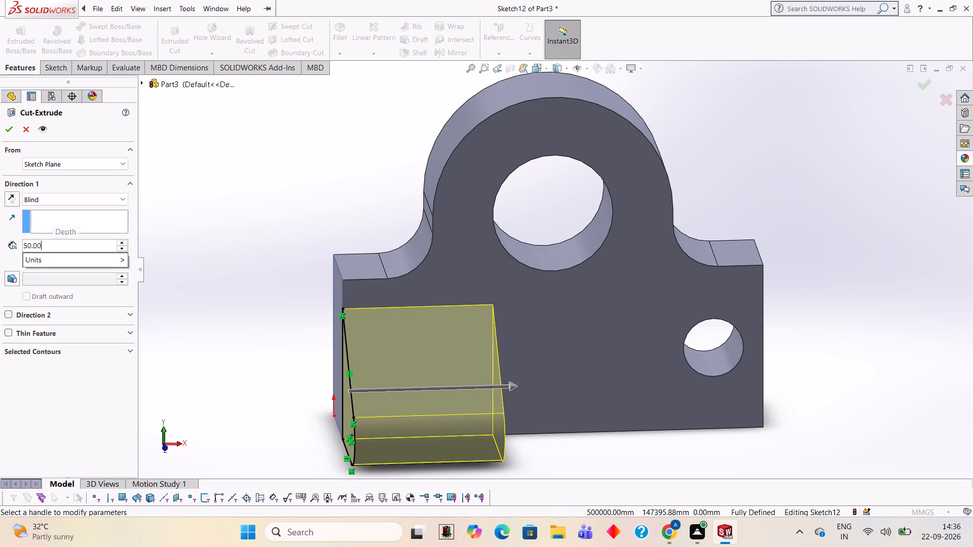
key("BackSpace")
key("BackSpace")
key("BackSpace")
key("BackSpace")
key("BackSpace")
type("35")
key("Return")
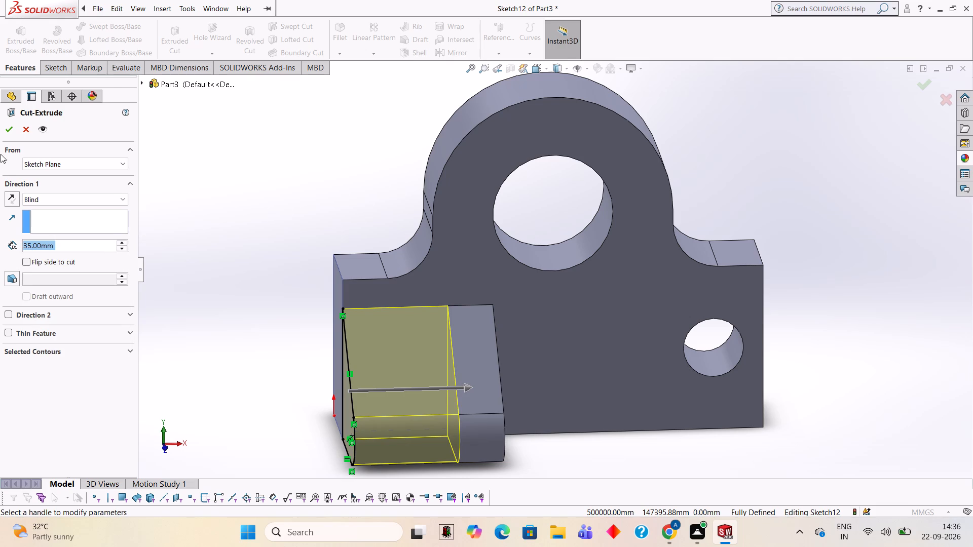
left_click(5, 134)
left_click(236, 174)
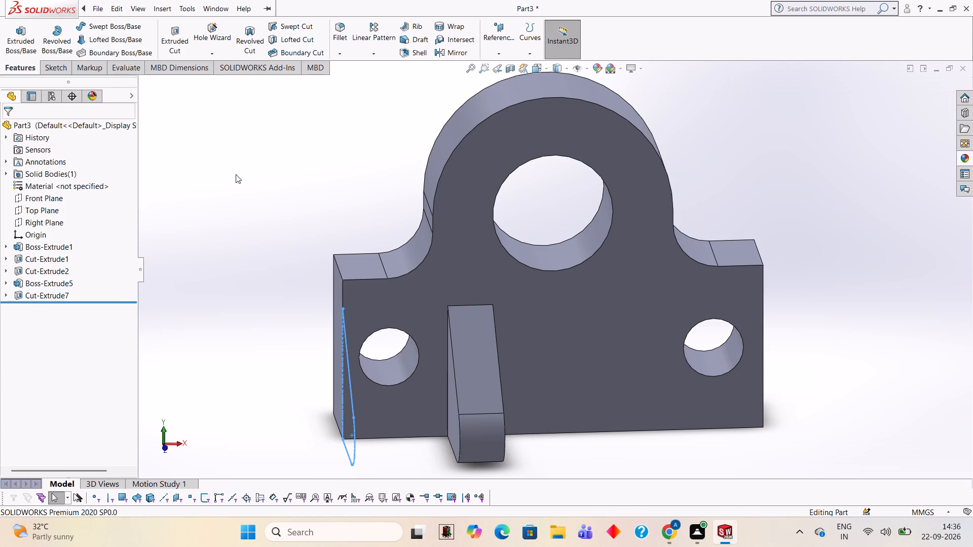
Sketch a 5 mm radius circle on the rib's outer side face, concentric with its rounded end.
middle_click_drag(824, 143, 863, 138)
middle_click_drag(794, 364, 831, 312)
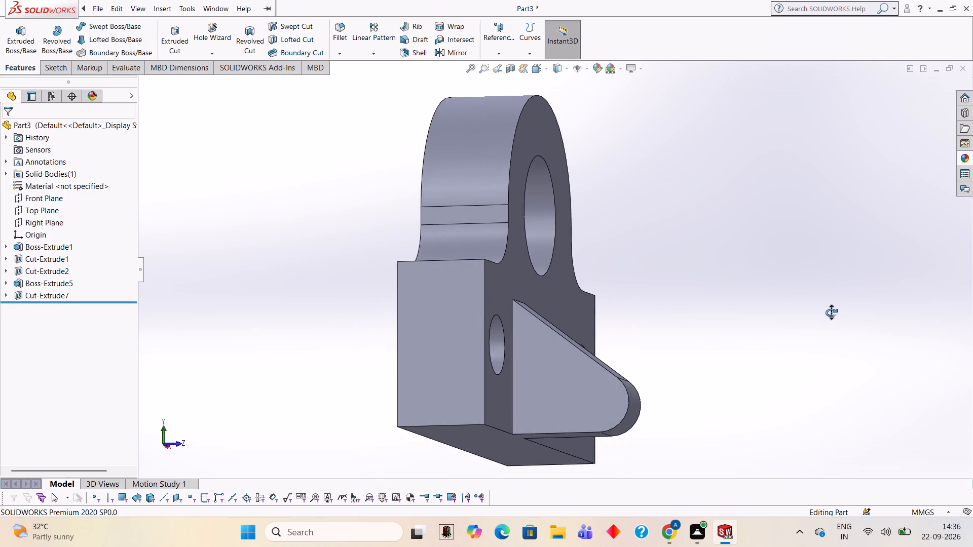
middle_click_drag(831, 312, 841, 318)
left_click(590, 402)
left_click(637, 373)
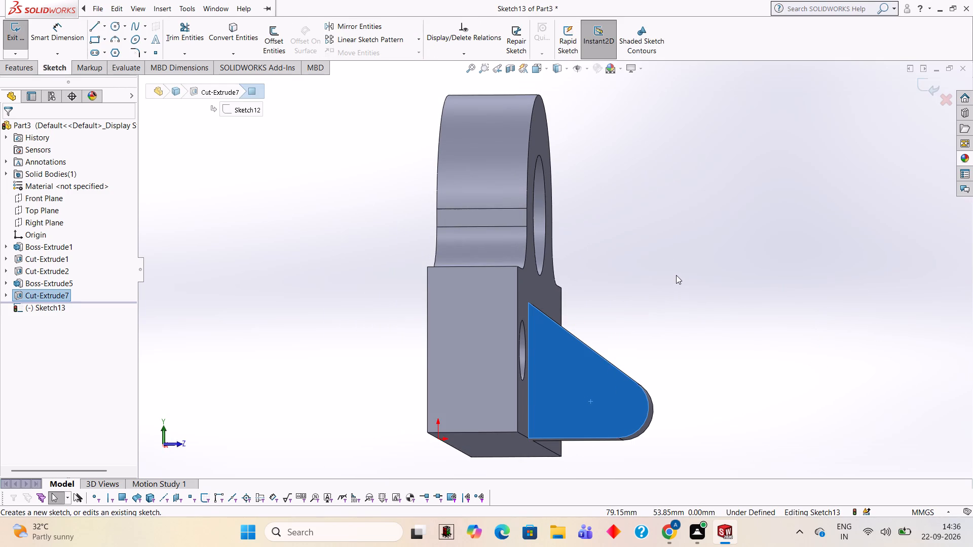
key("ctrl+8")
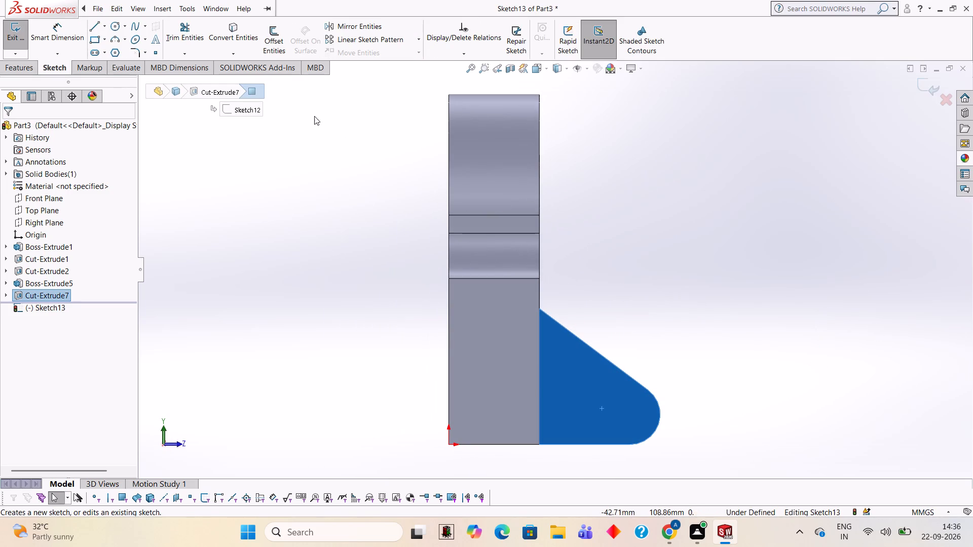
left_click(109, 26)
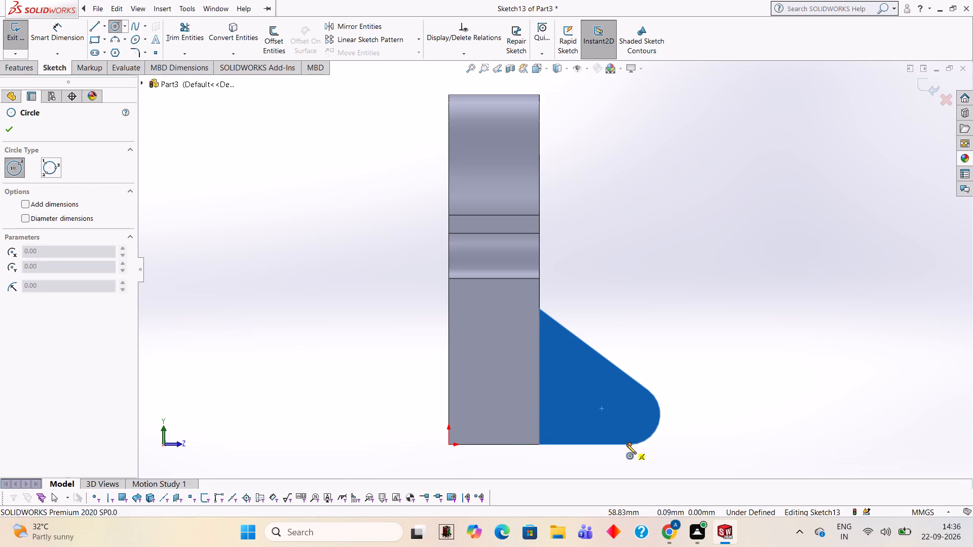
left_click(629, 412)
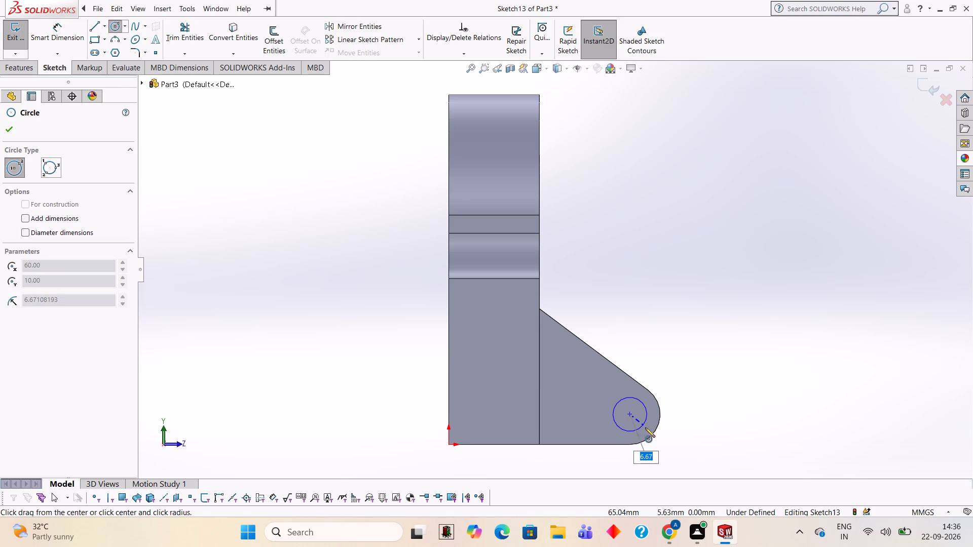
key("5")
key("Return")
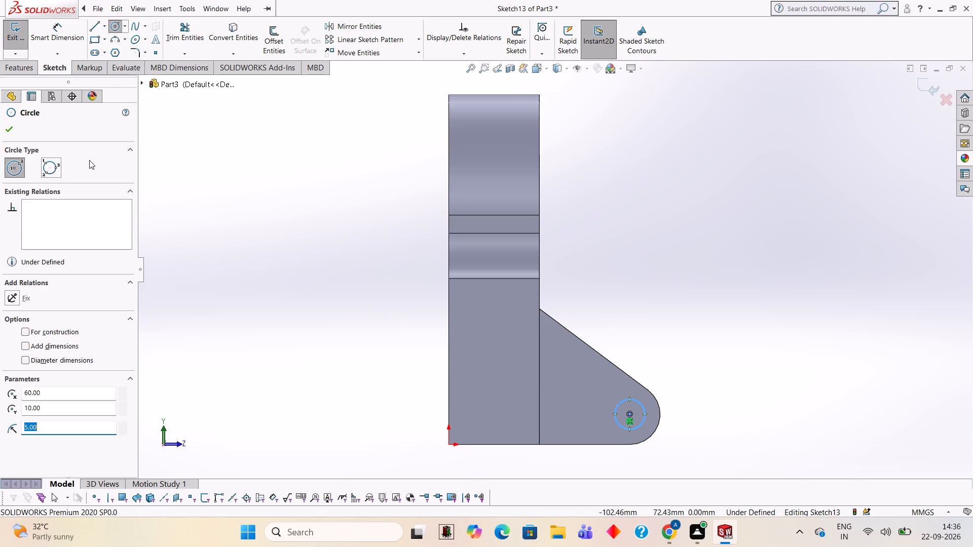
Cut-extrude the circle 15 mm through the rib's thickness to make its hole.
left_click(16, 70)
left_click(188, 45)
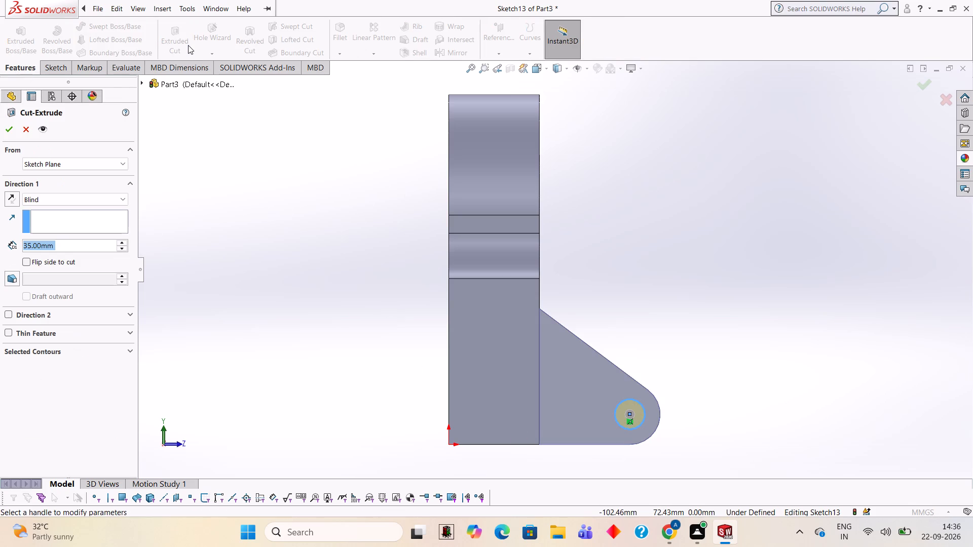
type("15")
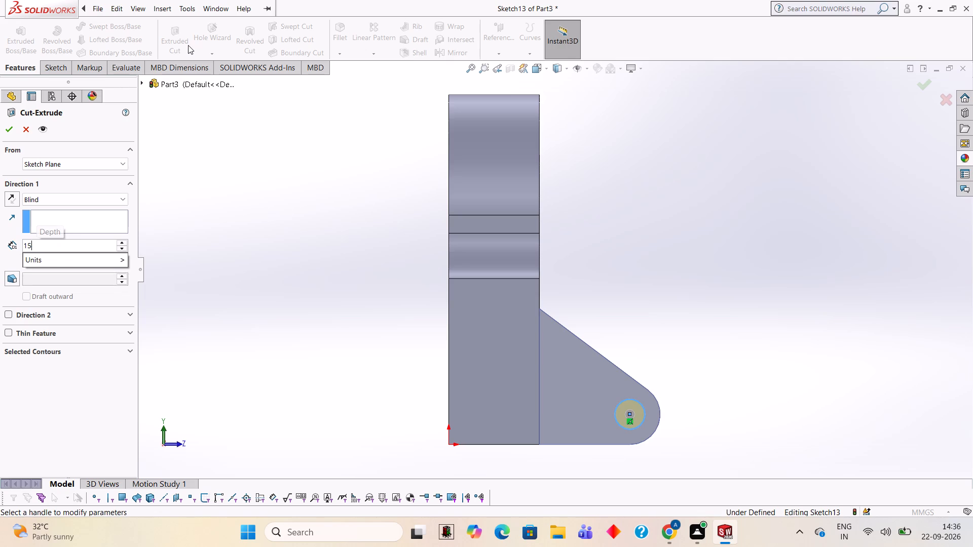
middle_click_drag(666, 207, 585, 212)
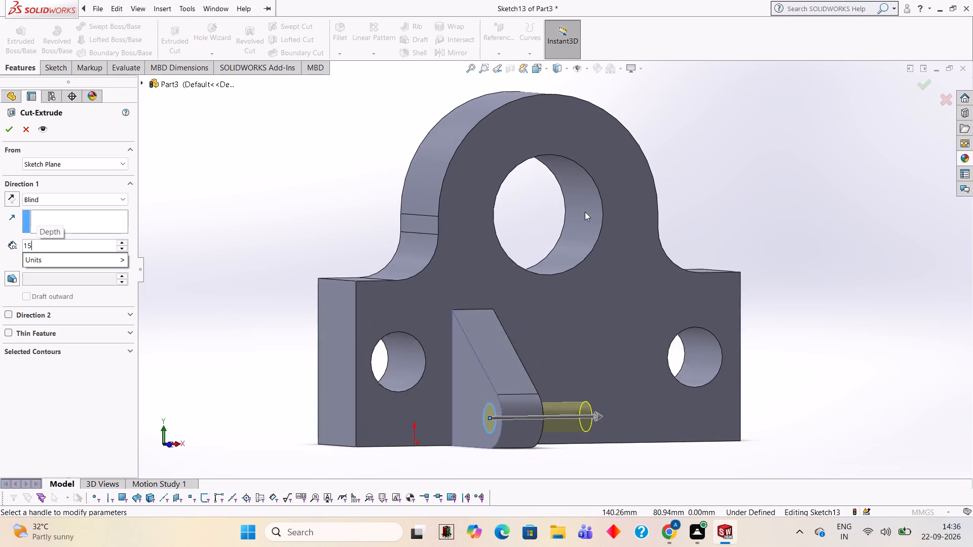
middle_click_drag(585, 212, 572, 205)
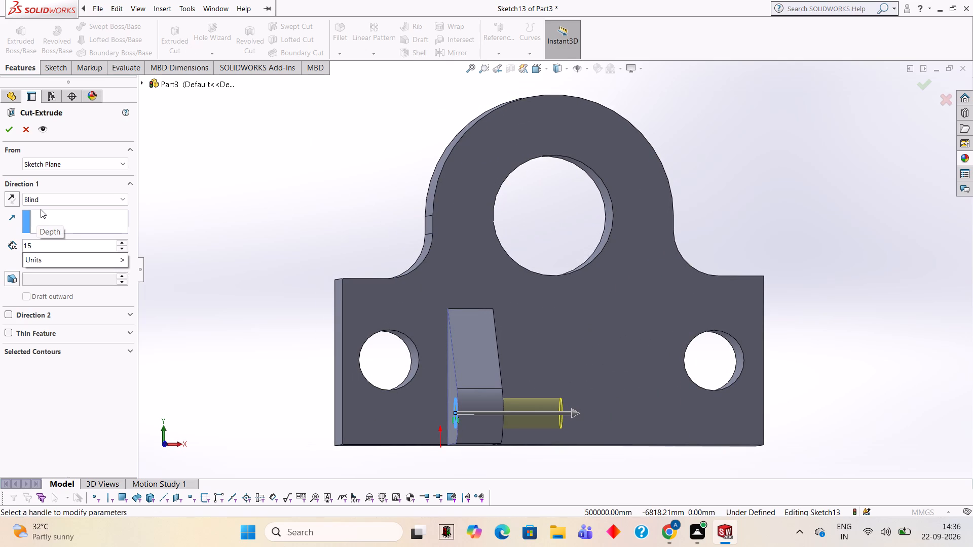
key("Return")
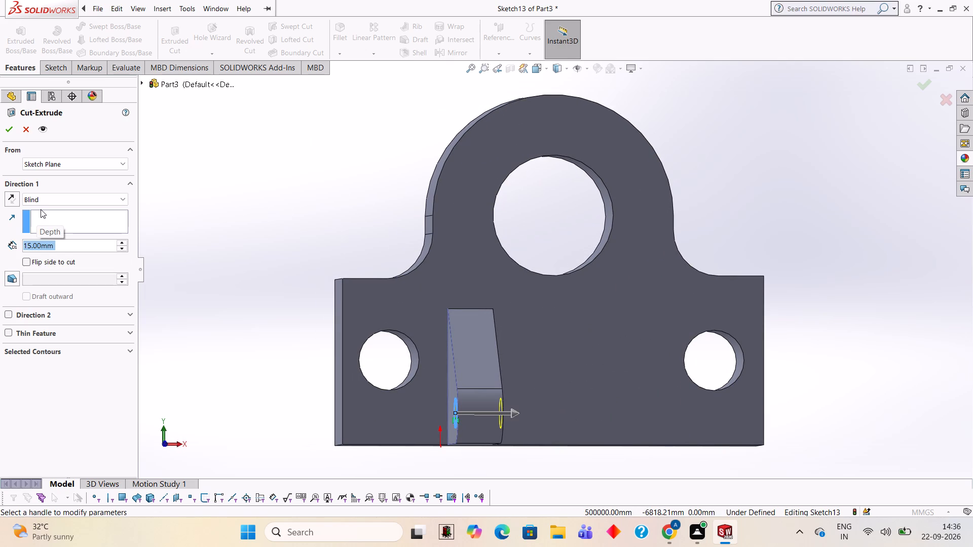
left_click(14, 124)
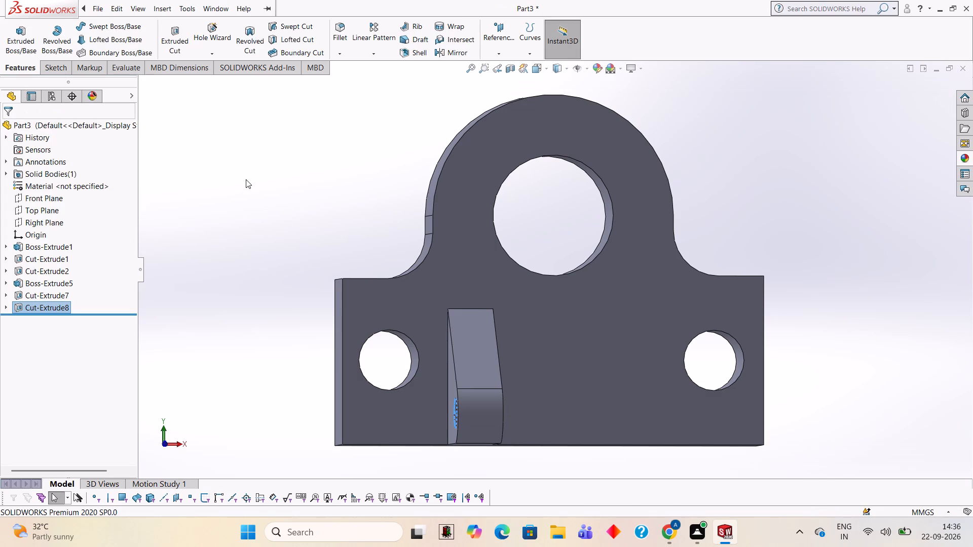
left_click(248, 181)
Sketch on the base's opposite end face a rib outline with a 45 mm vertical, 45 mm sloping and 30 mm bottom line.
middle_click_drag(883, 188, 948, 228)
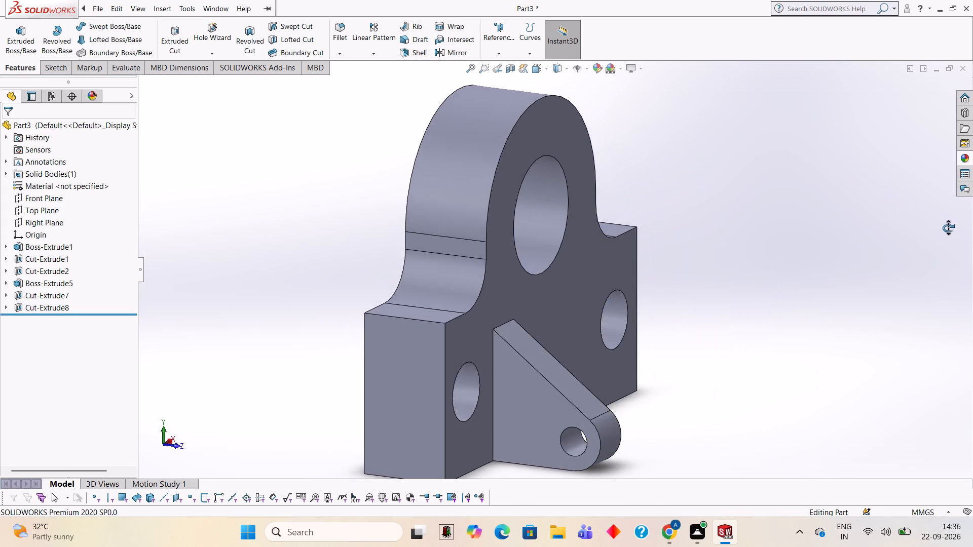
middle_click_drag(948, 228, 852, 212)
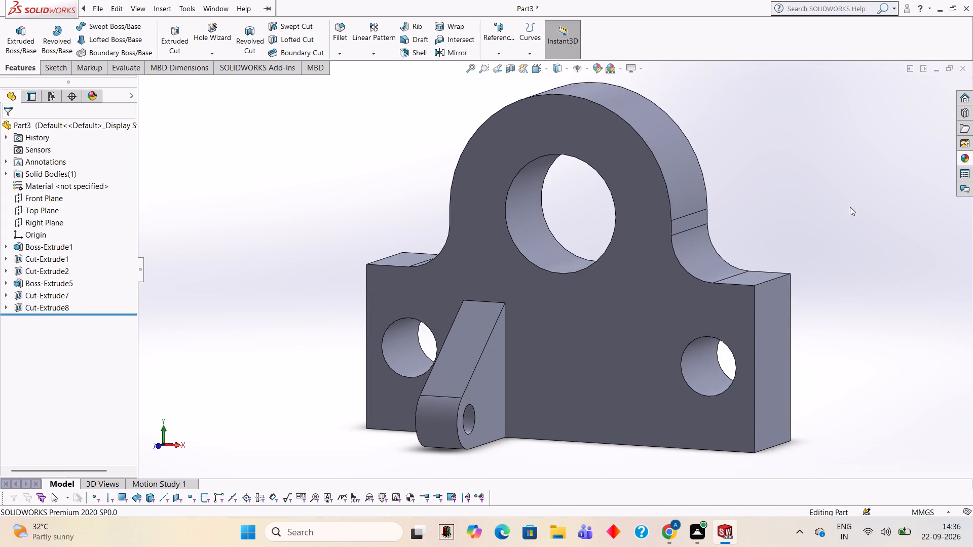
middle_click_drag(839, 207, 768, 182)
left_click(635, 349)
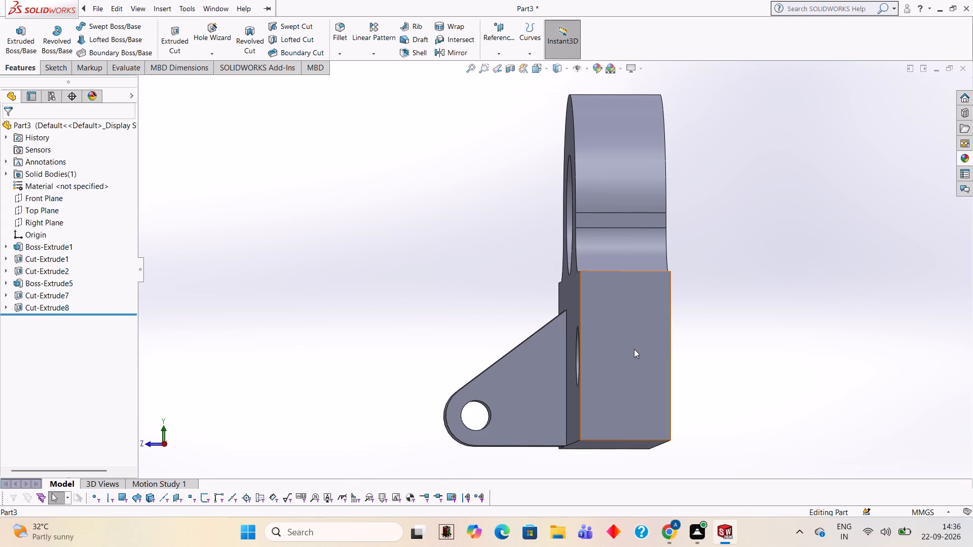
left_click(677, 316)
key("ctrl+8")
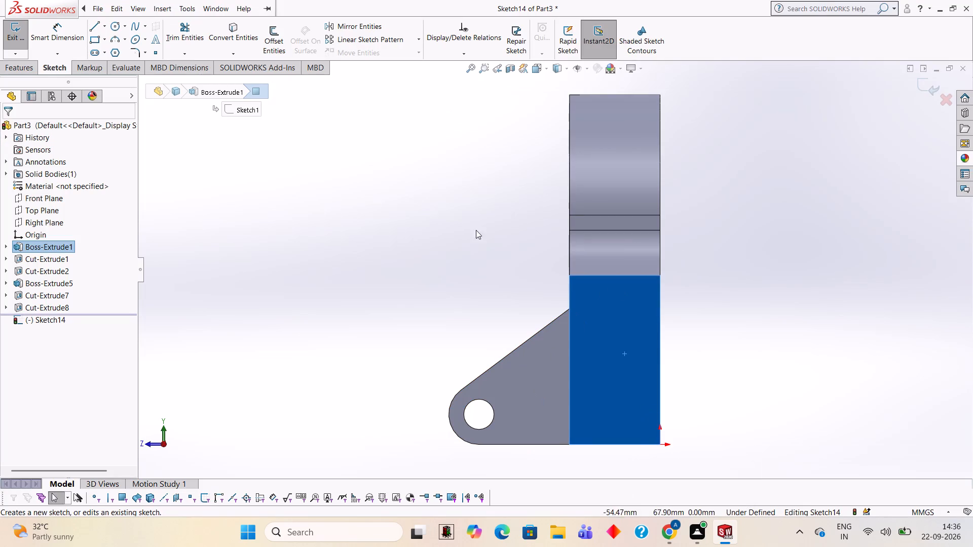
left_click(88, 27)
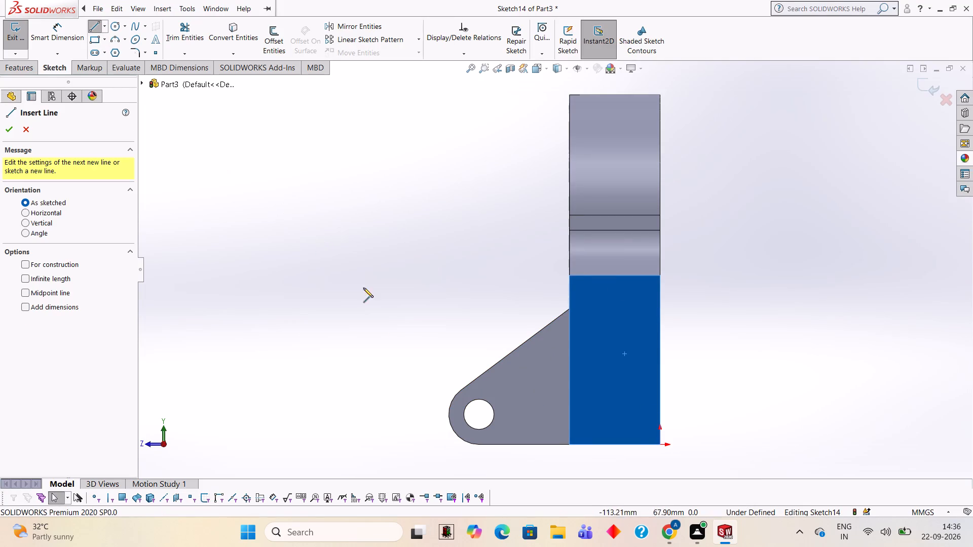
left_click(570, 444)
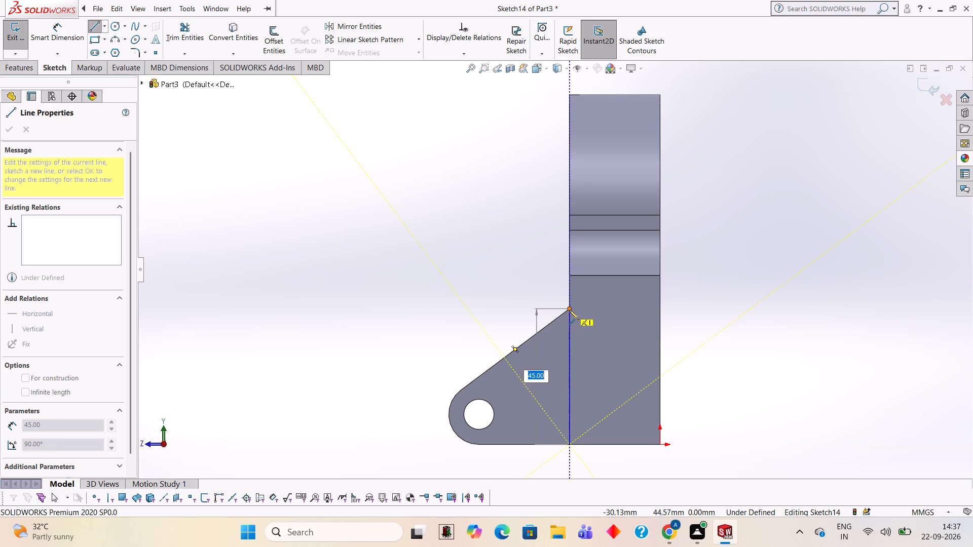
left_click(569, 307)
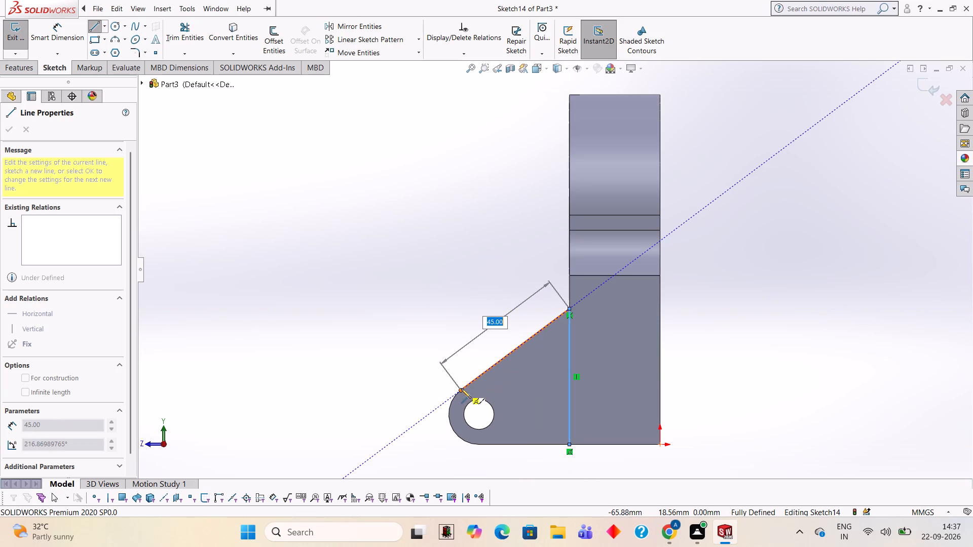
left_click(460, 389)
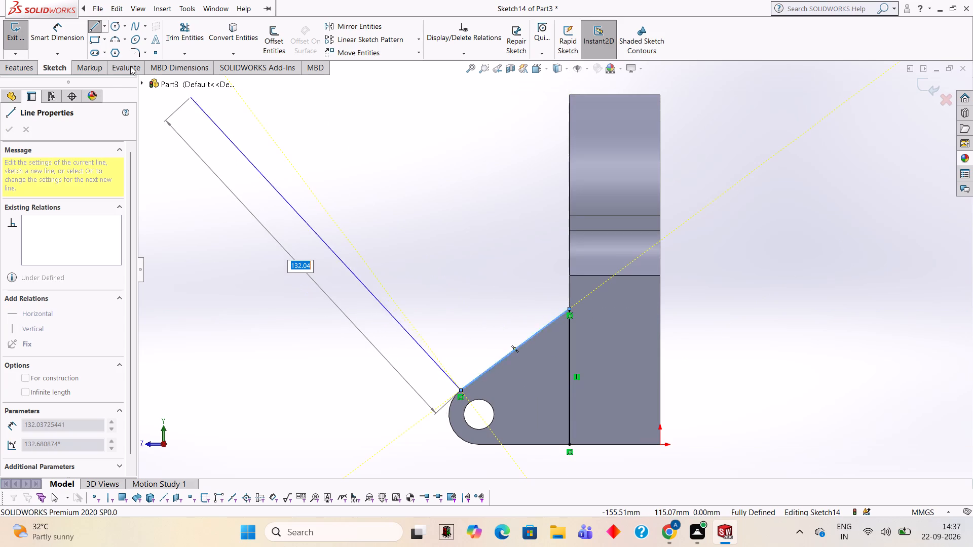
left_click(91, 25)
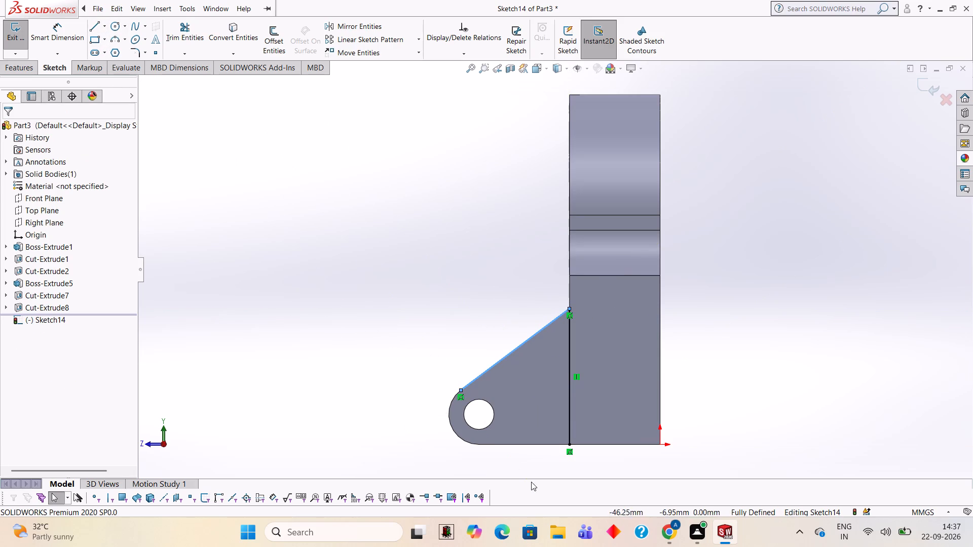
left_click(95, 30)
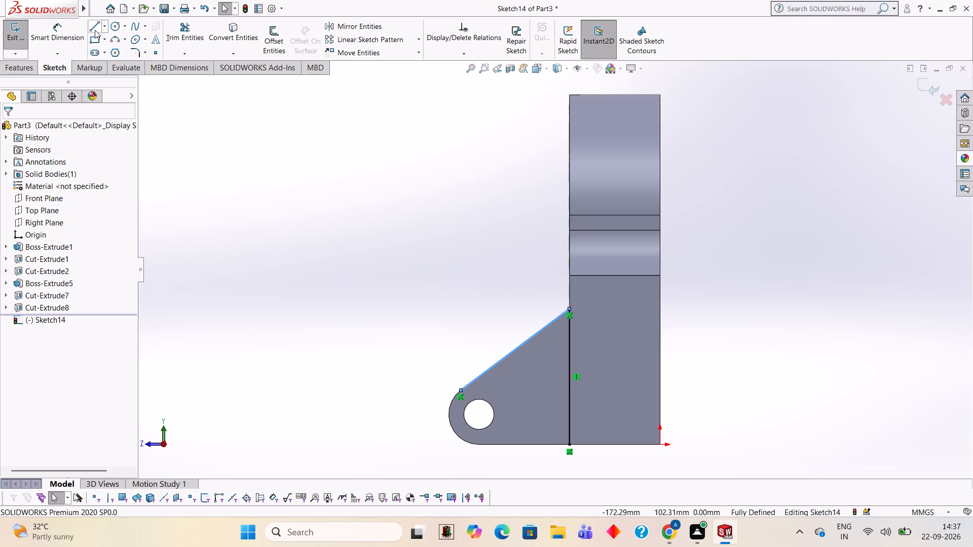
left_click(569, 444)
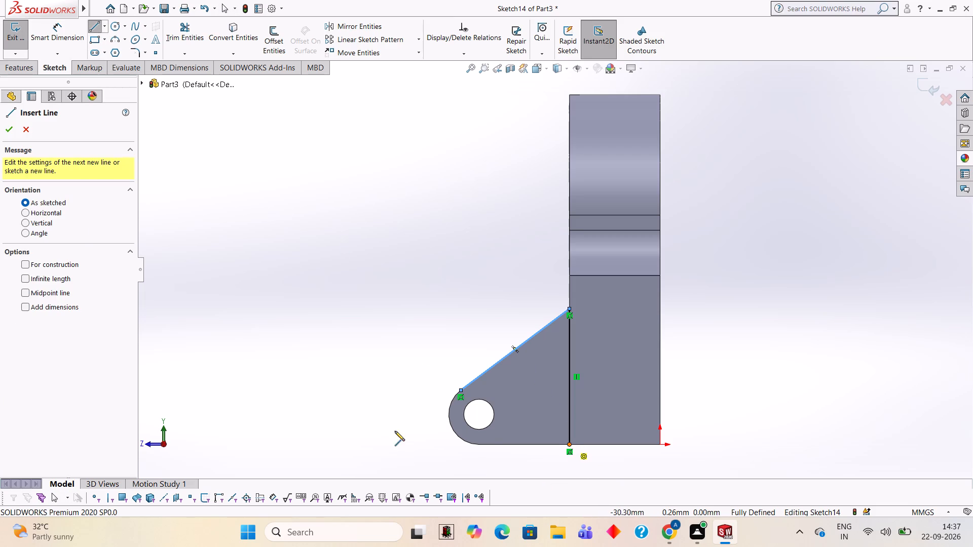
left_click(479, 444)
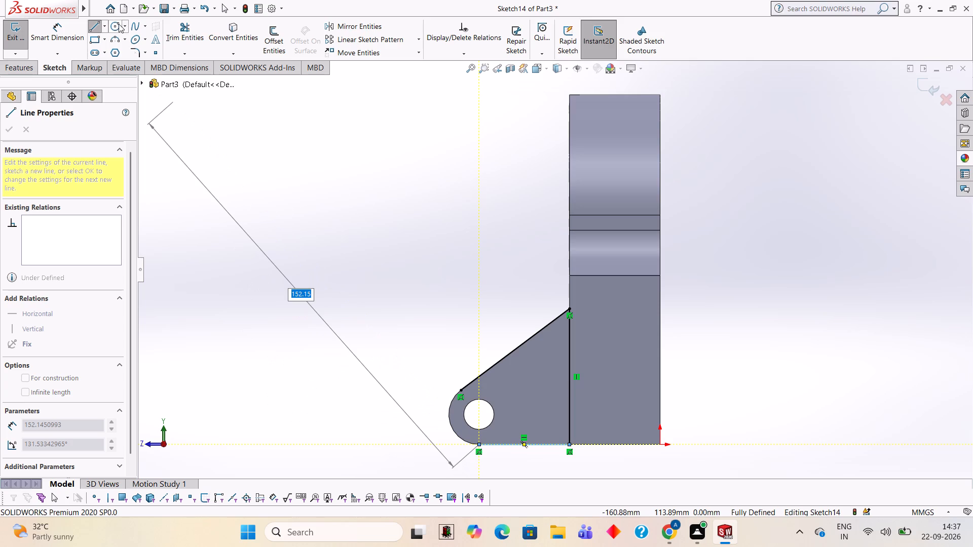
Close the rib outline's rounded end with a 10 mm radius circle concentric with the first rib's hole, trimming away its inner arc.
left_click(119, 24)
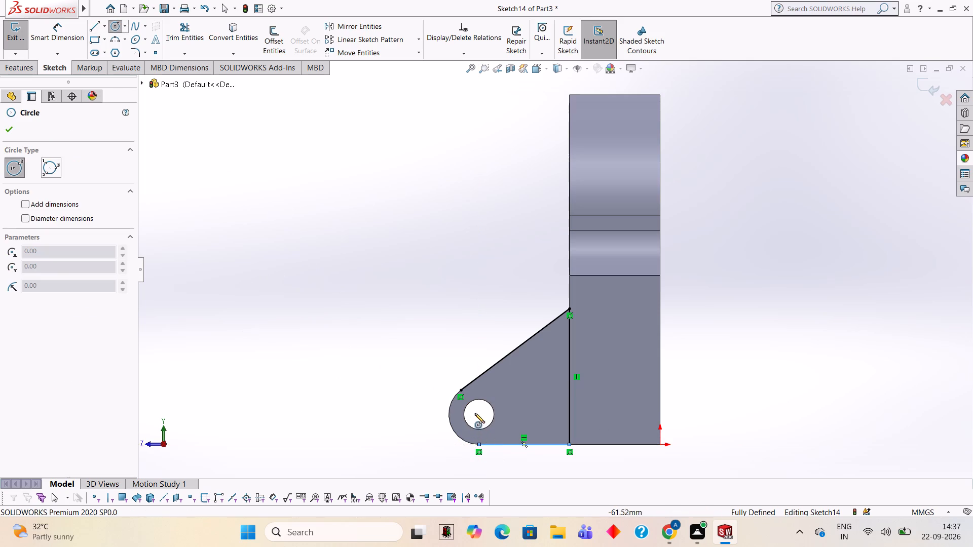
left_click(479, 413)
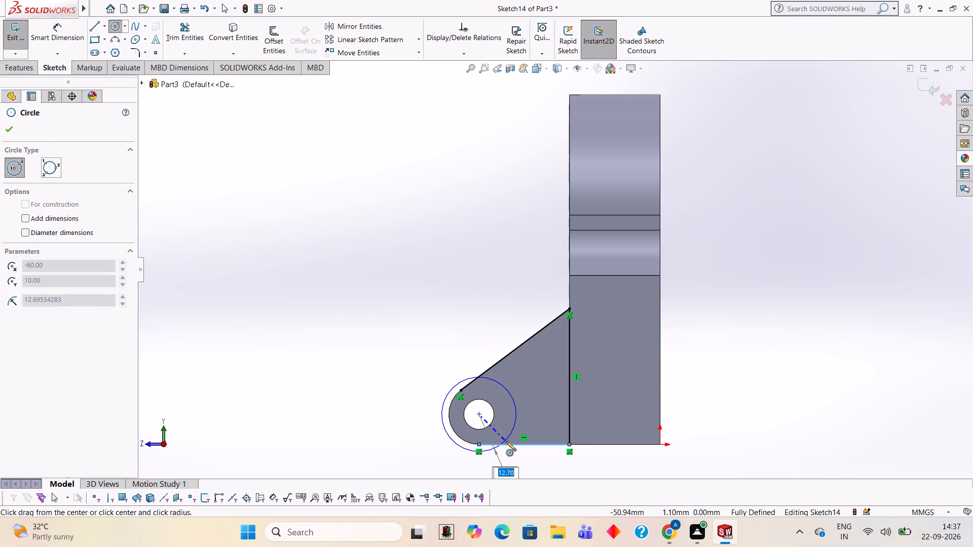
type("10")
key("Return")
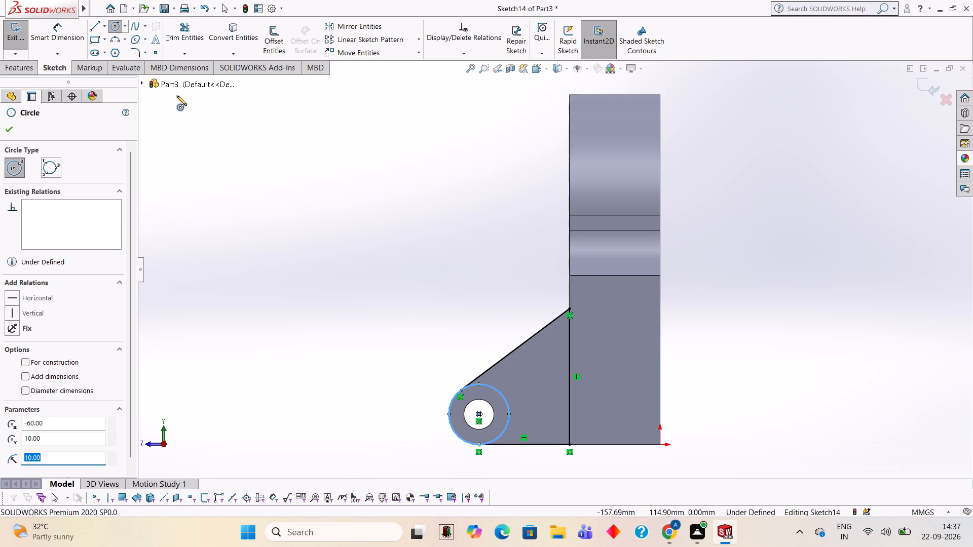
left_click(191, 36)
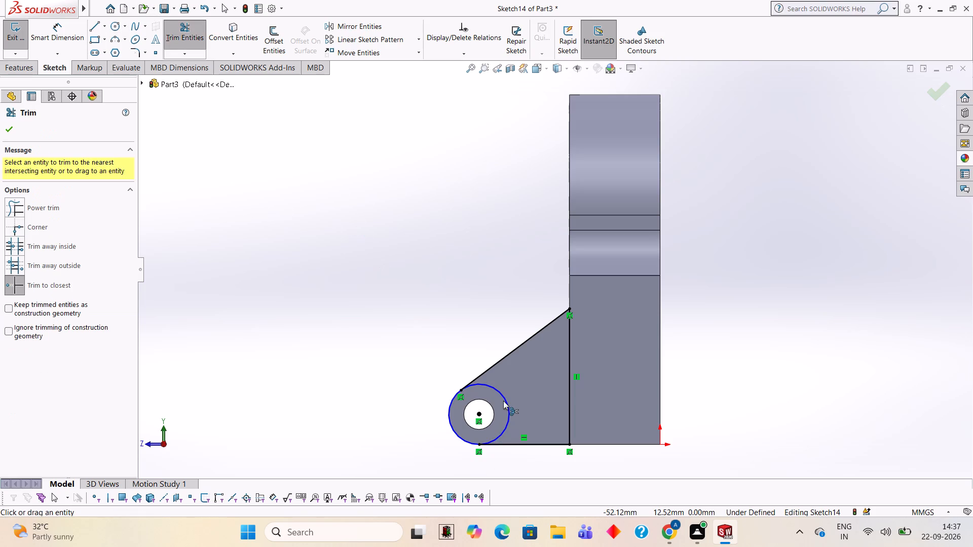
left_click(506, 401)
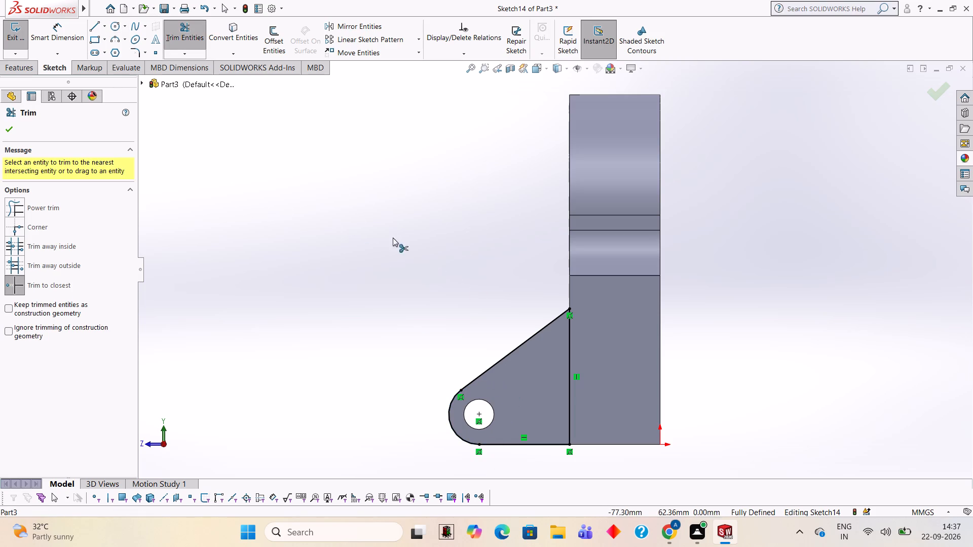
Boss-extrude the closed rib profile 50 mm inward from the base's end face, merged with the body.
left_click(35, 64)
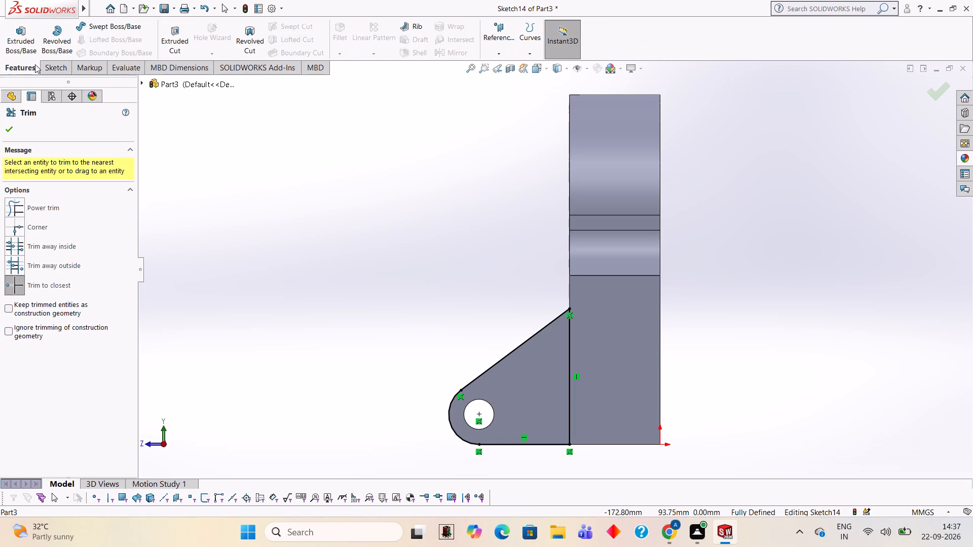
left_click(32, 47)
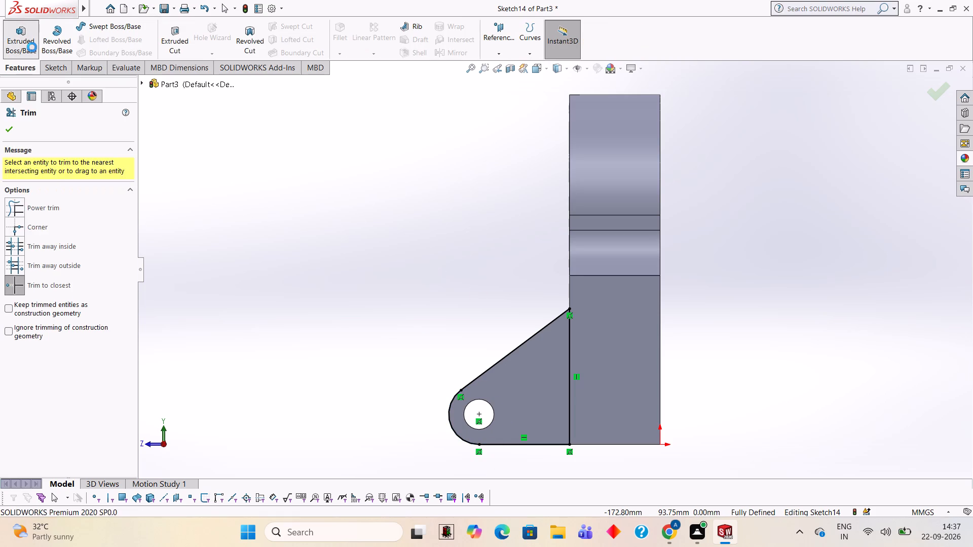
type("50")
left_click(13, 192)
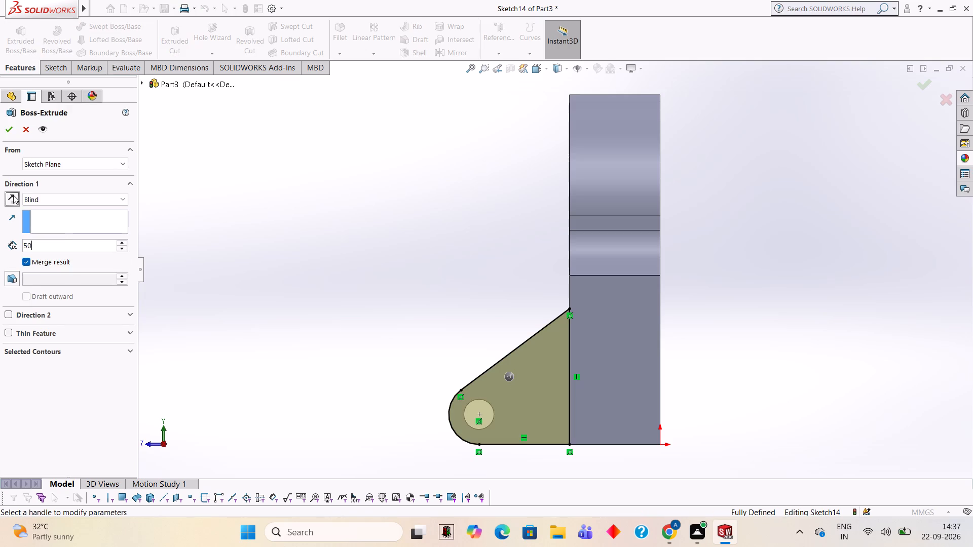
left_click(4, 203)
left_click(9, 196)
left_click(12, 129)
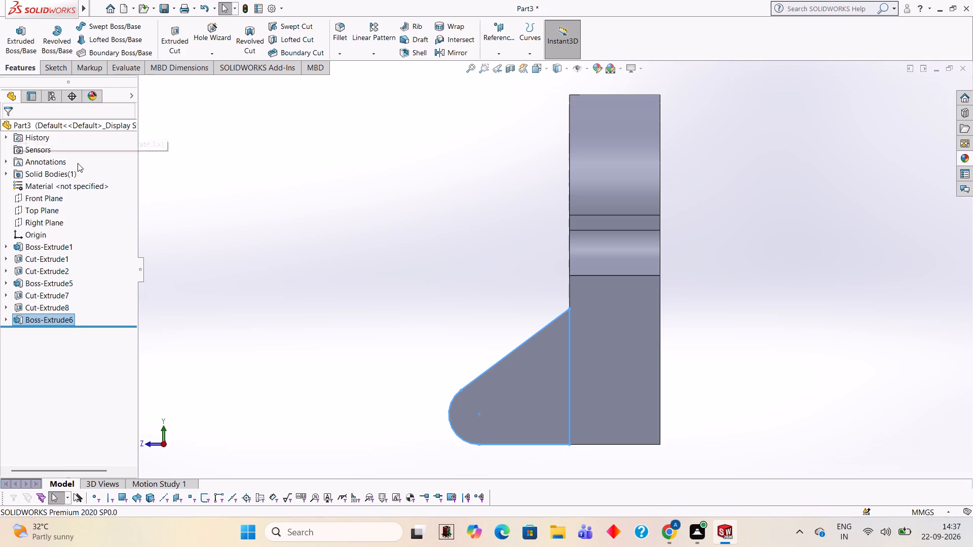
Sketch on the new rib's outer end face its outline: a 45 mm sloping, a 45 mm vertical and a 30 mm bottom line.
middle_click_drag(266, 203, 345, 252)
left_click(738, 172)
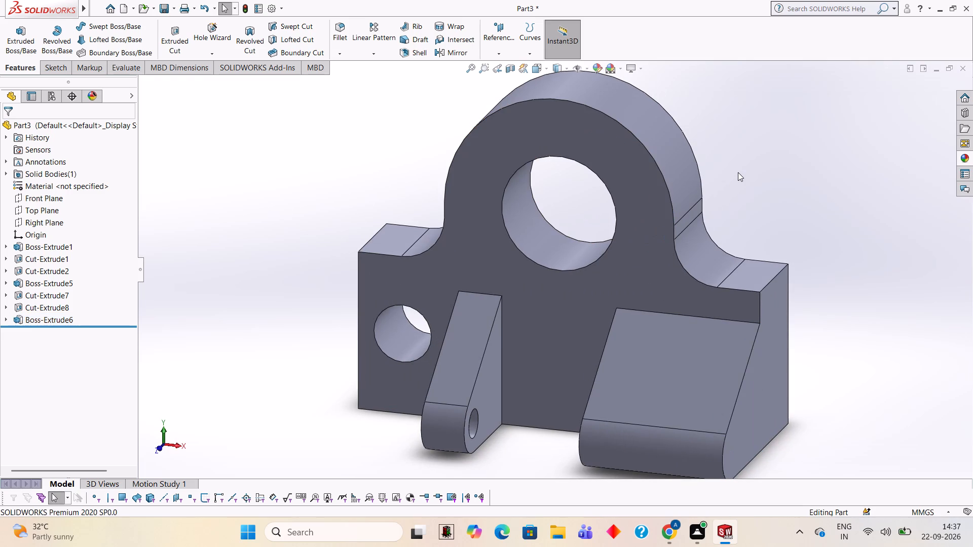
middle_click_drag(765, 173, 798, 177)
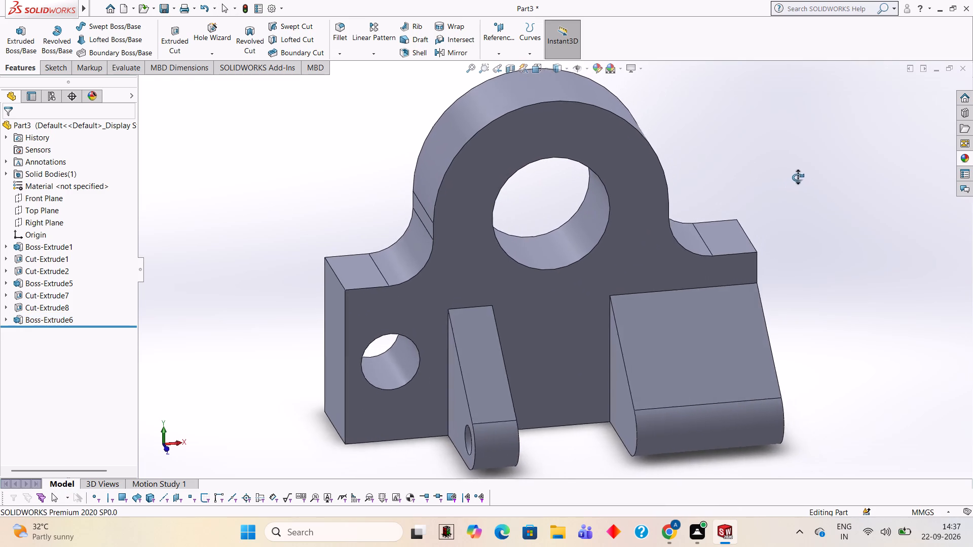
middle_click_drag(798, 177, 784, 164)
middle_click_drag(788, 164, 768, 157)
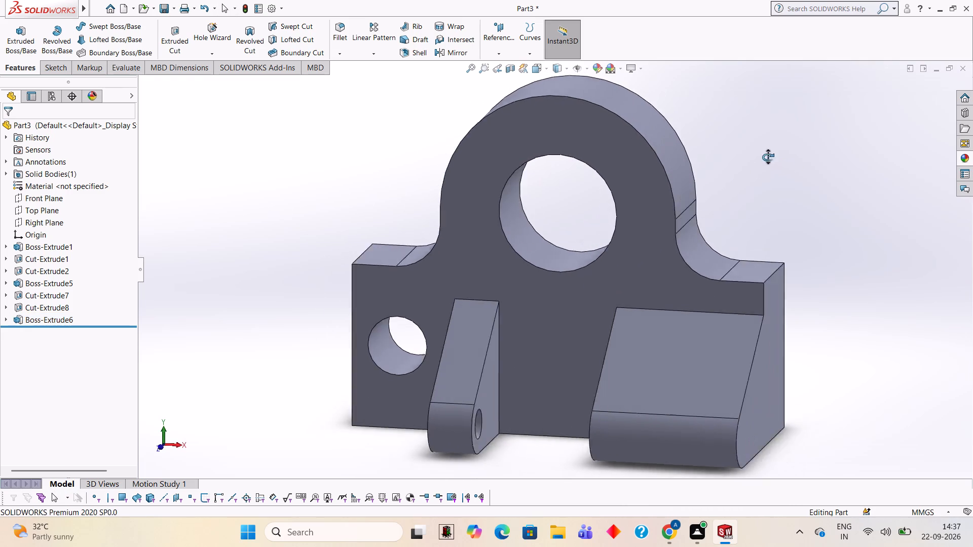
middle_click_drag(768, 157, 699, 138)
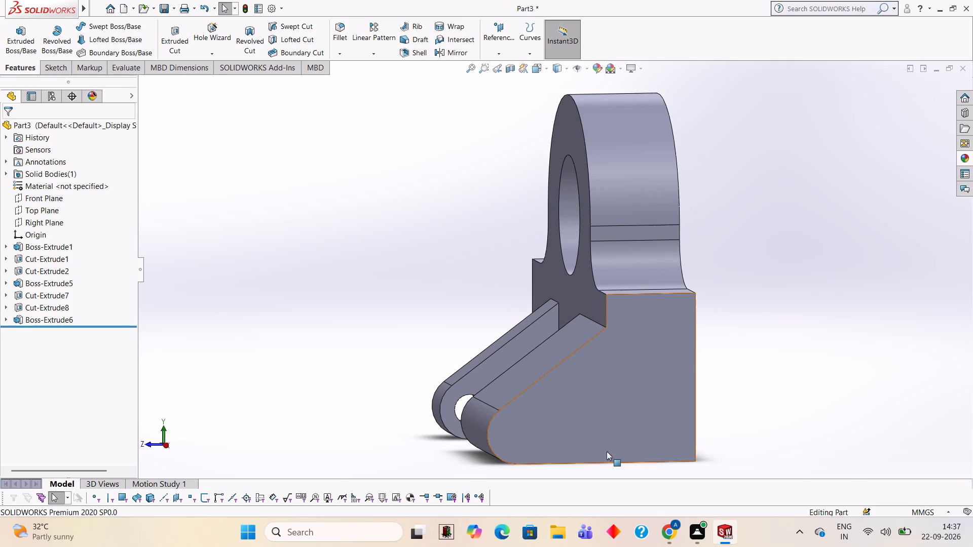
left_click(615, 397)
left_click(659, 365)
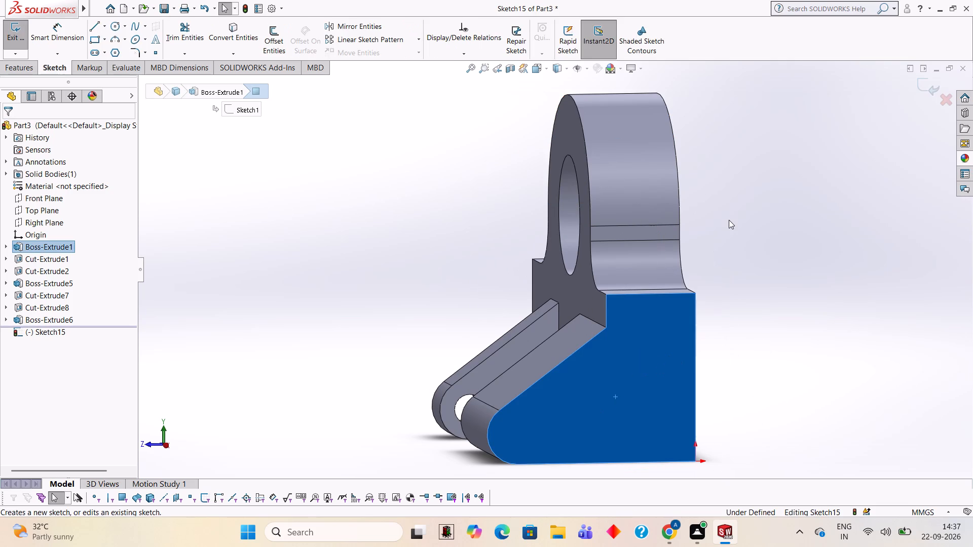
key("ctrl+8")
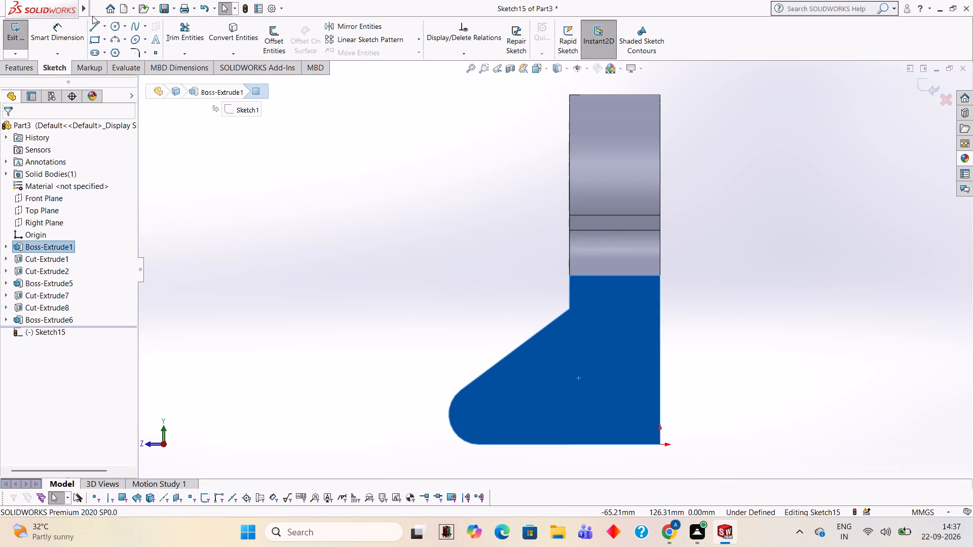
left_click(96, 29)
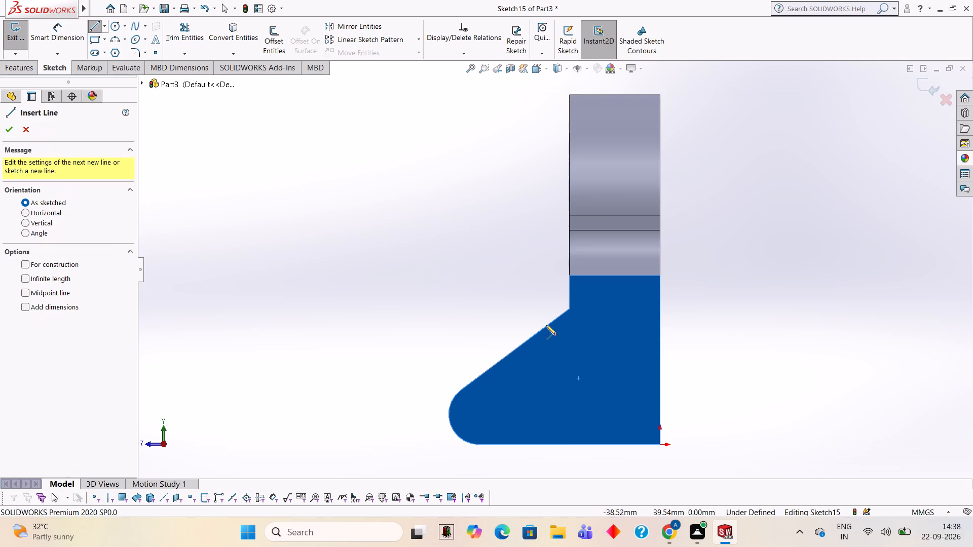
left_click(569, 309)
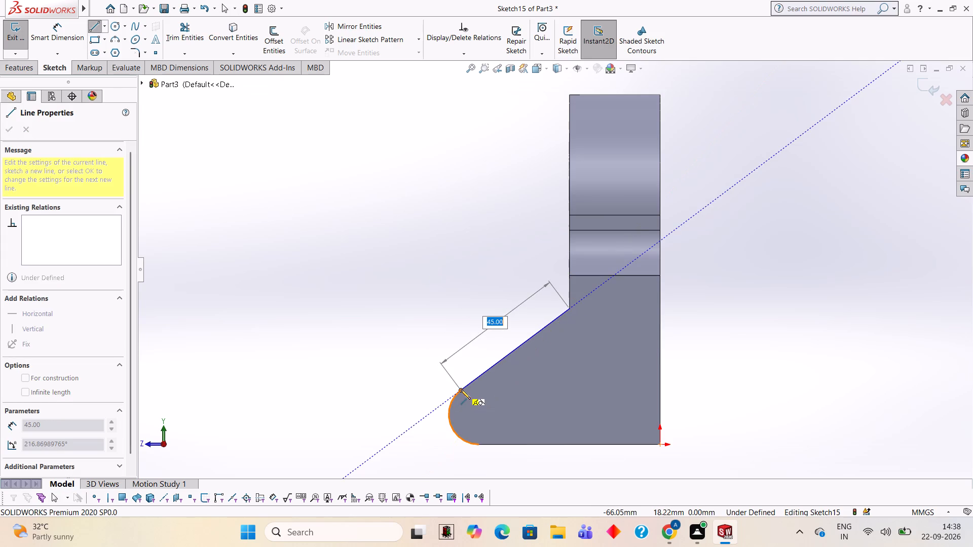
left_click(461, 389)
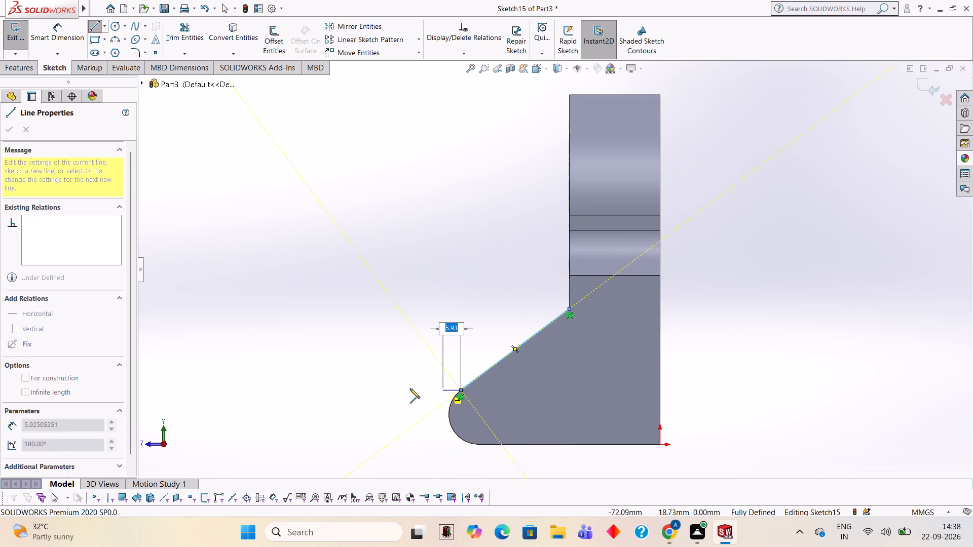
double_click(93, 27)
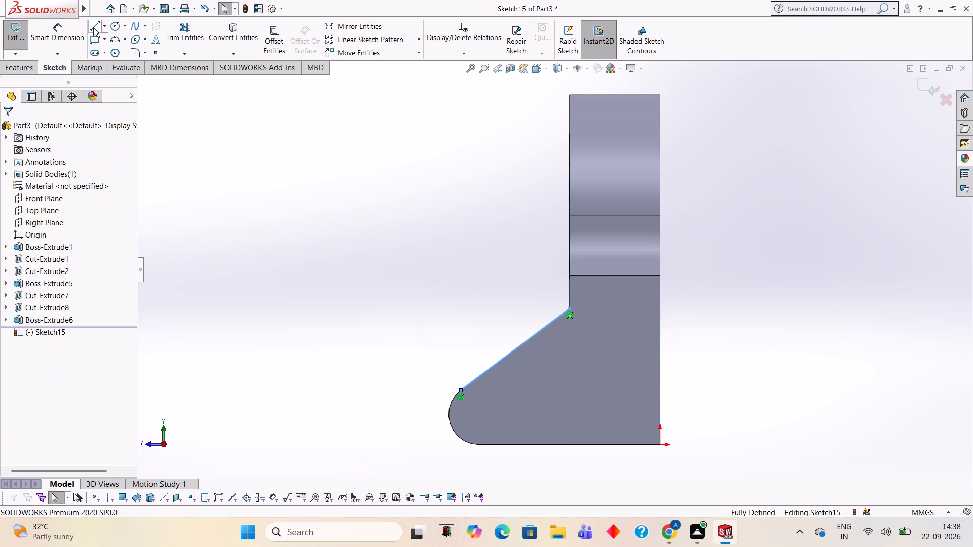
left_click(93, 27)
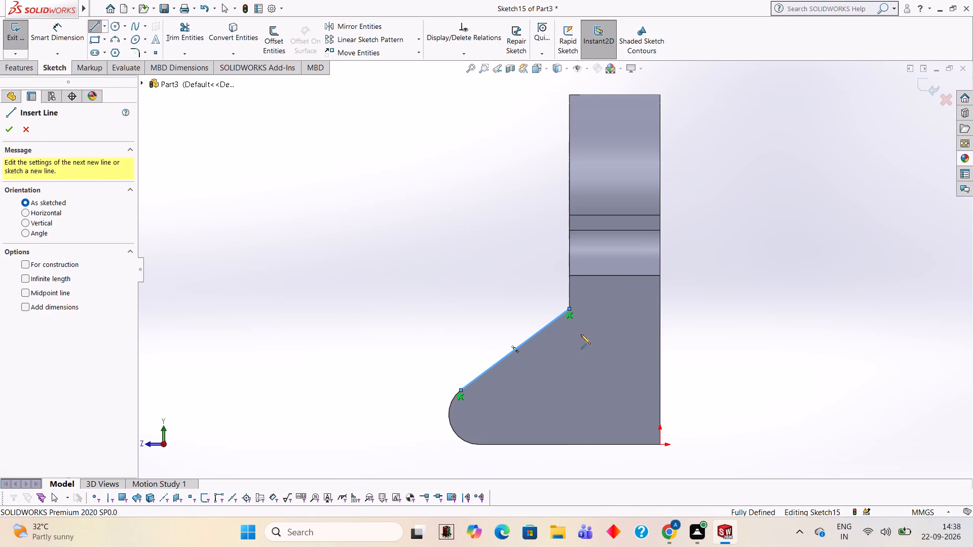
left_click(568, 308)
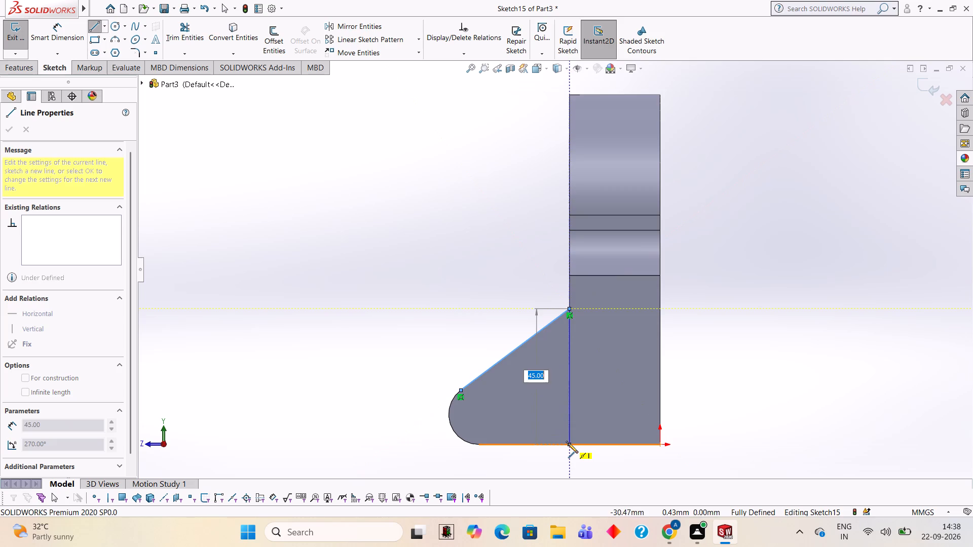
left_click(568, 443)
left_click(478, 444)
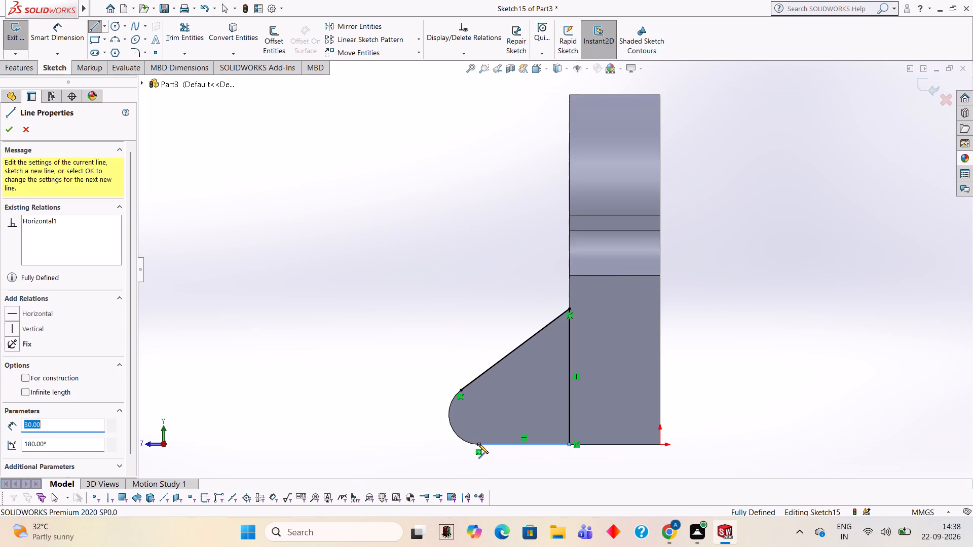
Close the outline's rounded end with a 10 mm radius circle centred on the rib's rounding, trimming away its inner arc.
left_click(117, 23)
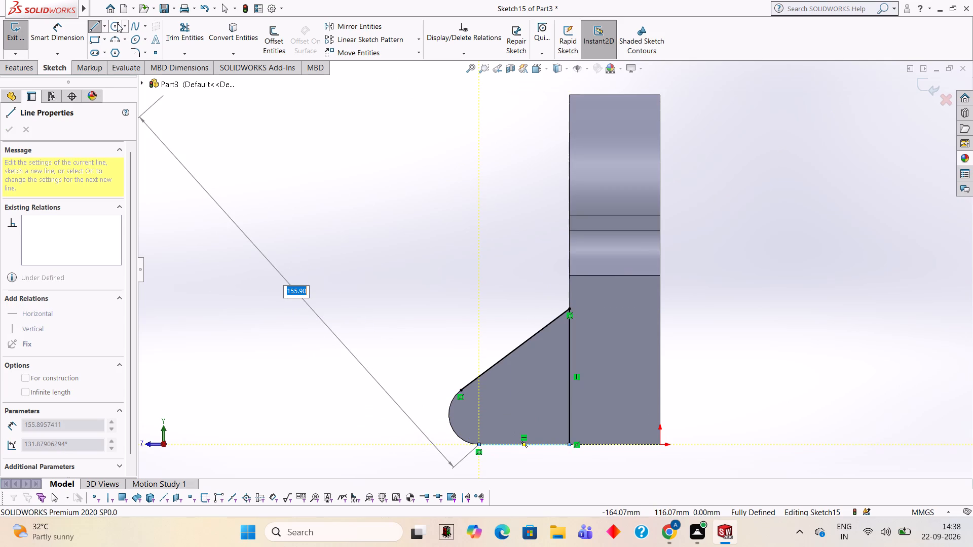
left_click(478, 414)
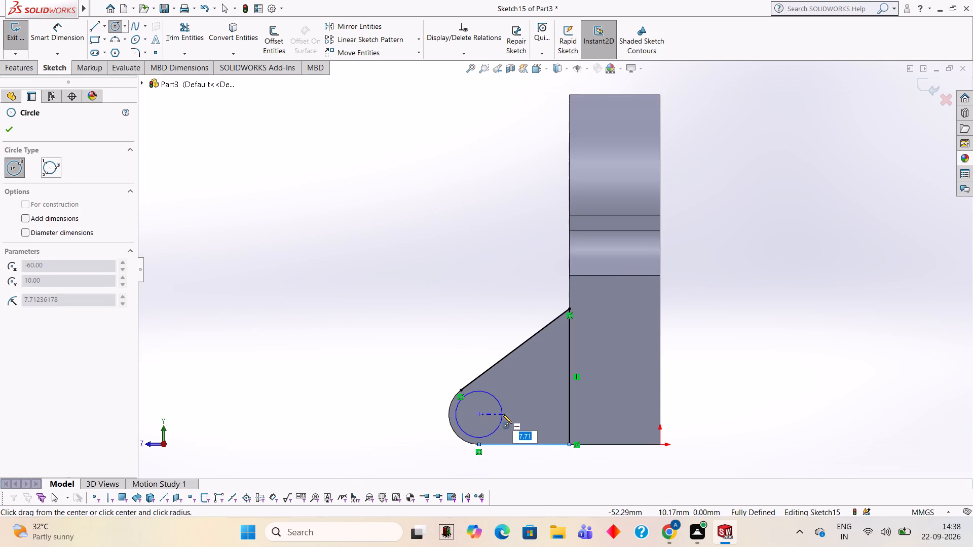
type("10")
key("Return")
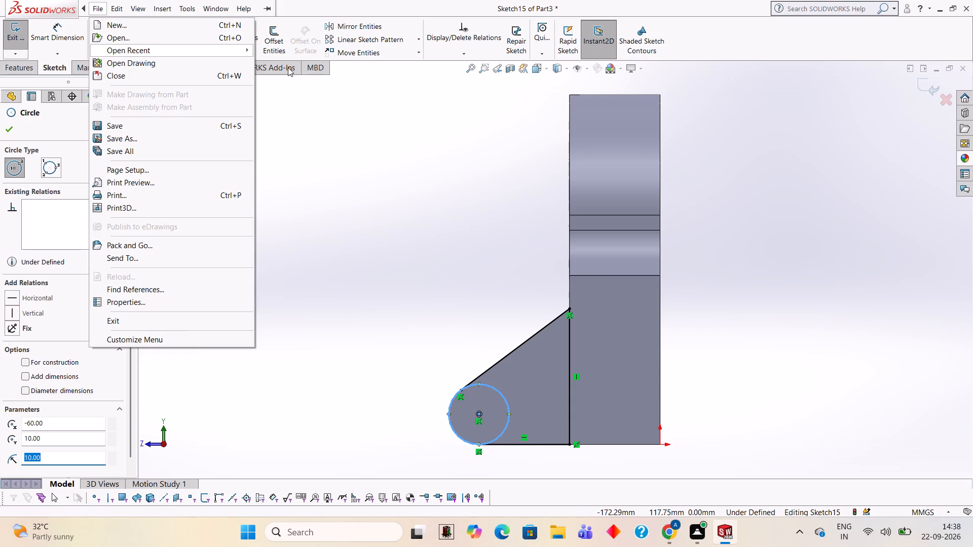
left_click_drag(321, 160, 313, 153)
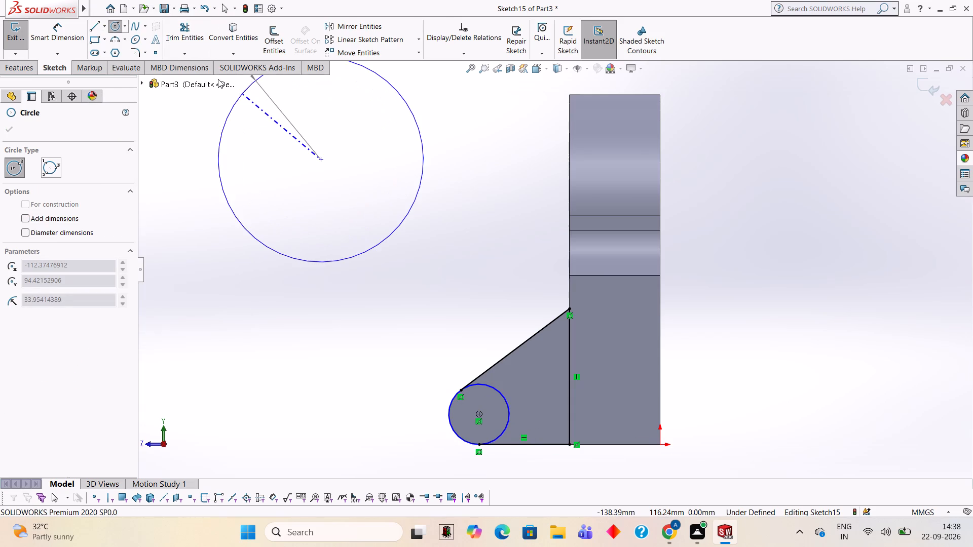
key("Escape")
left_click(191, 31)
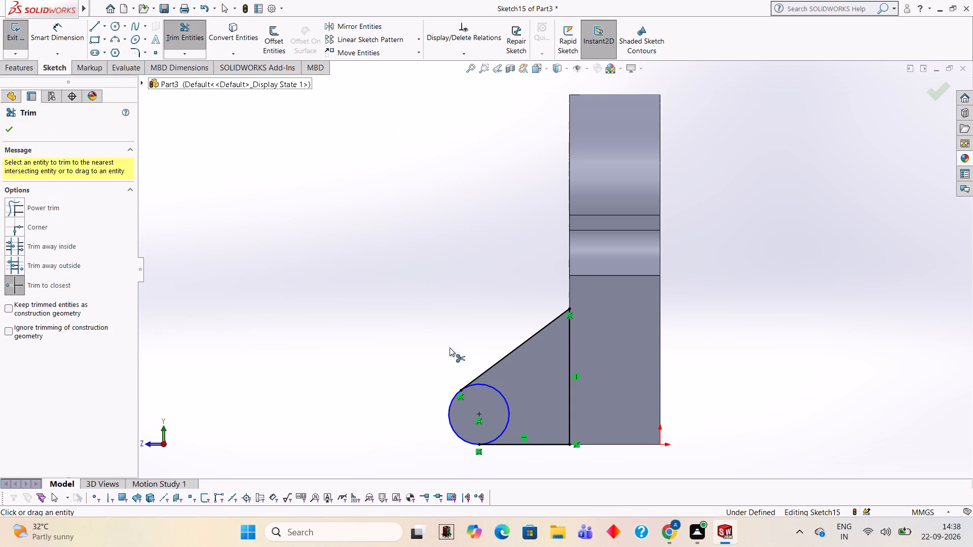
left_click(496, 393)
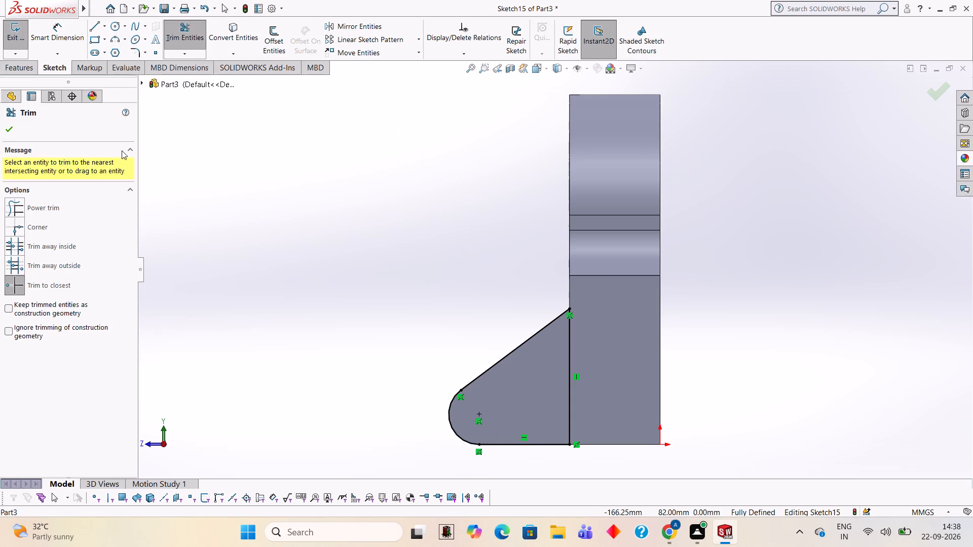
Cut-extrude the closed profile 35 mm from the base's end face, leaving only the inner part of the second rib.
left_click(23, 71)
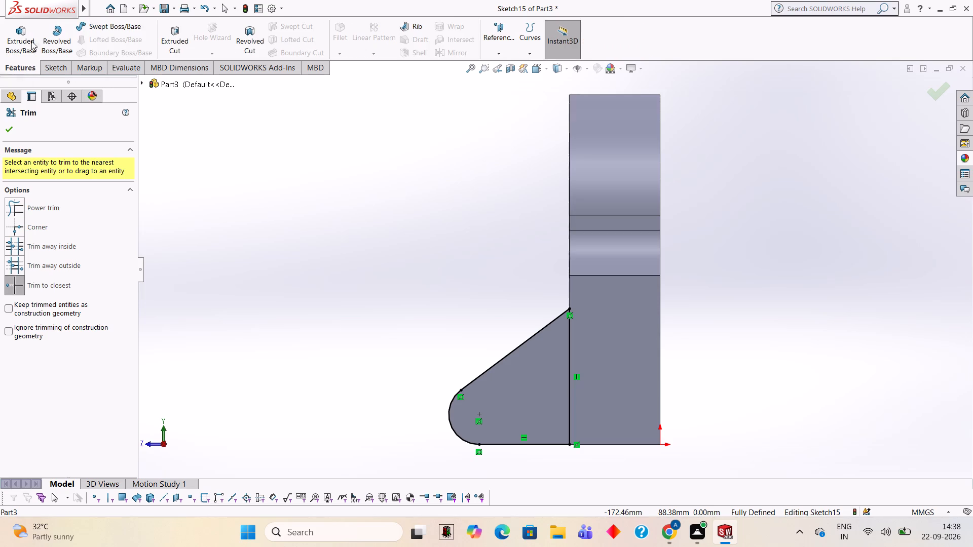
left_click(184, 46)
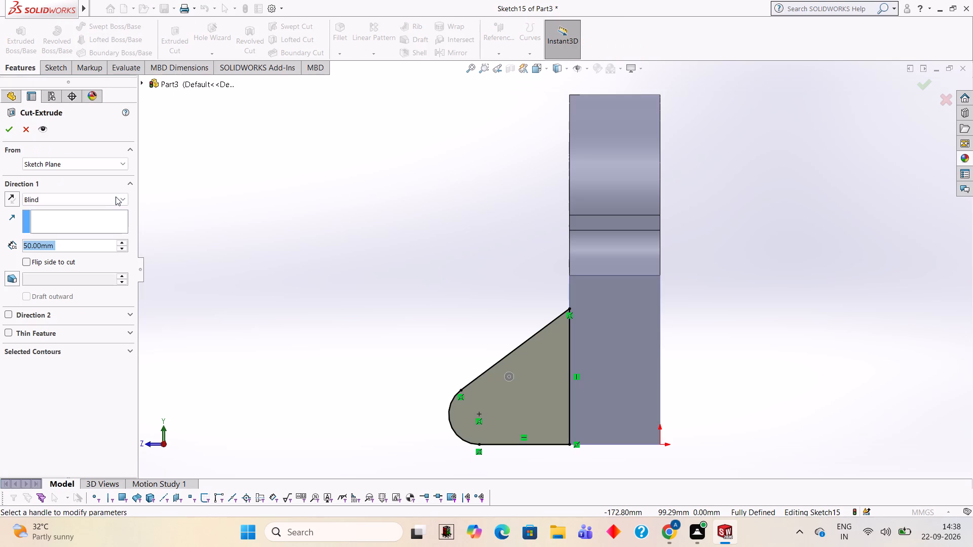
type("35")
key("Return")
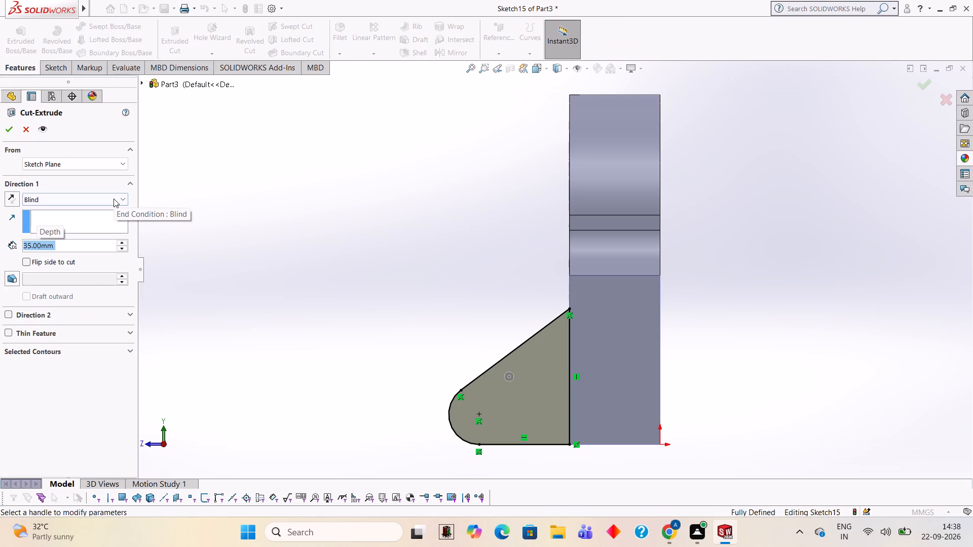
left_click(15, 126)
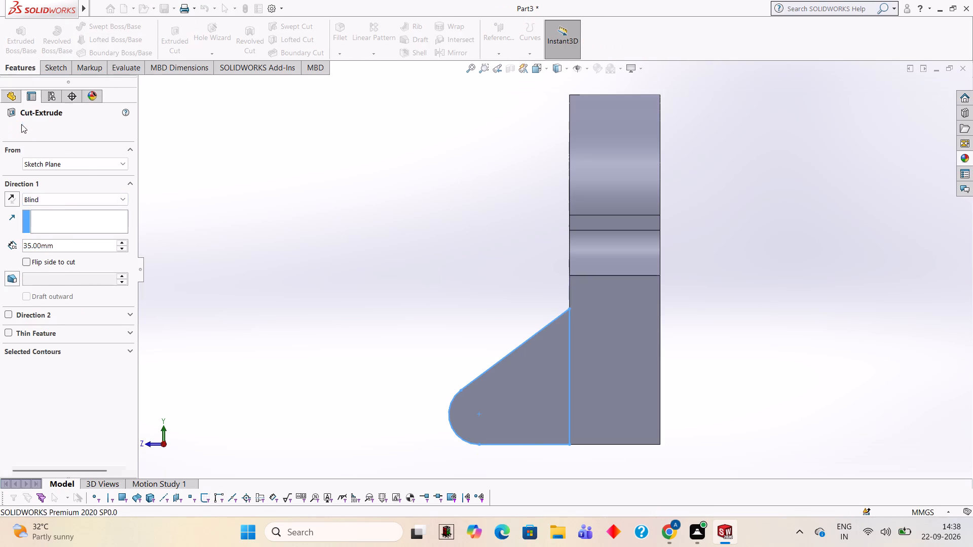
left_click(404, 299)
middle_click_drag(405, 291, 478, 295)
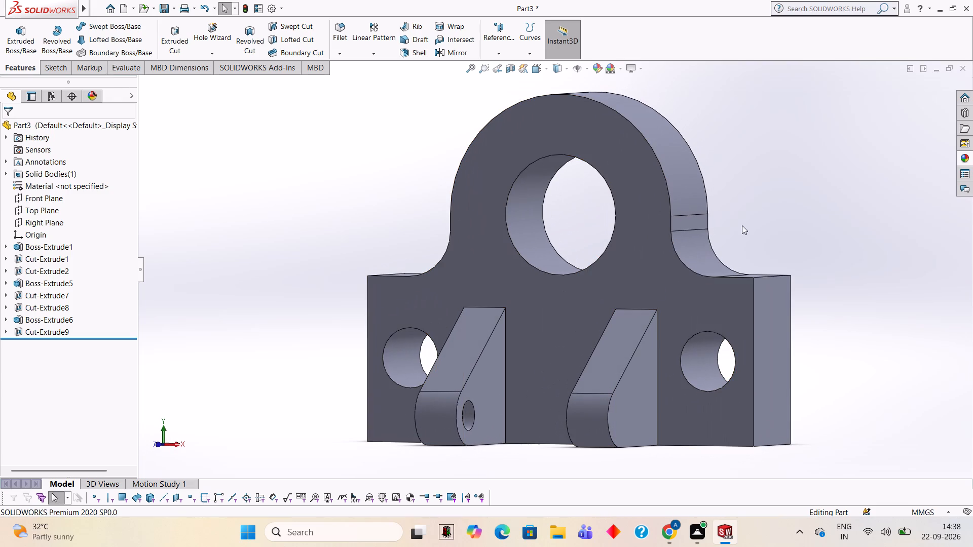
middle_click_drag(760, 199, 705, 200)
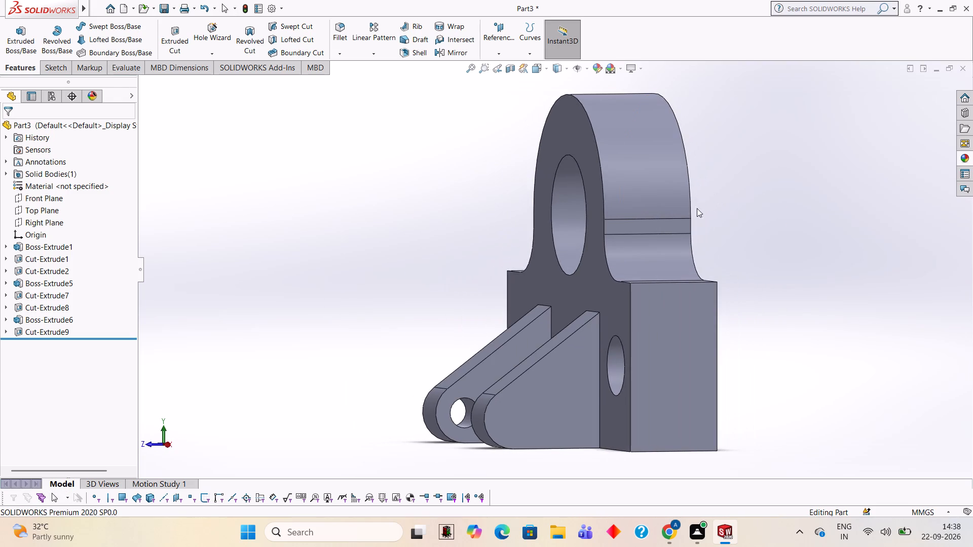
Sketch a 5 mm radius circle on the second rib's outer side face, centred on its rounded end.
left_click(581, 392)
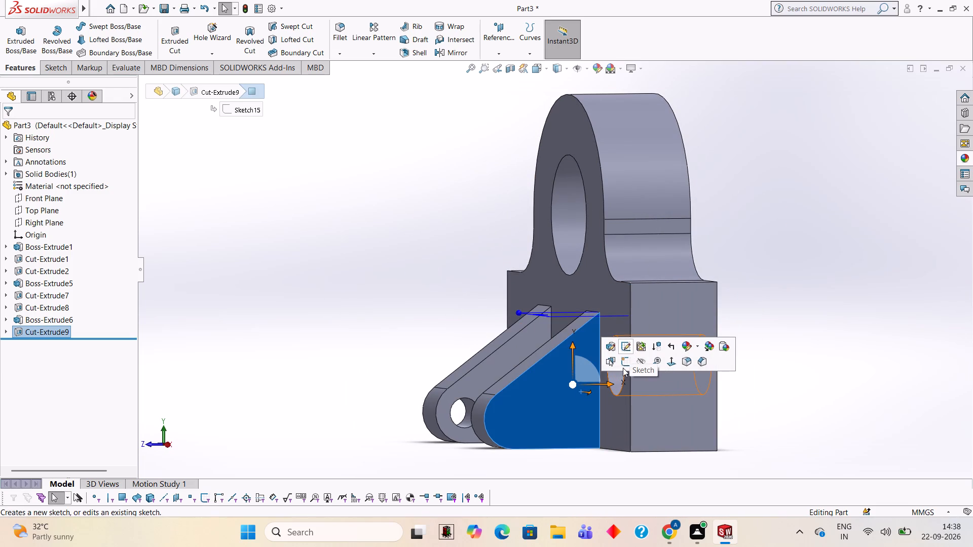
left_click(625, 354)
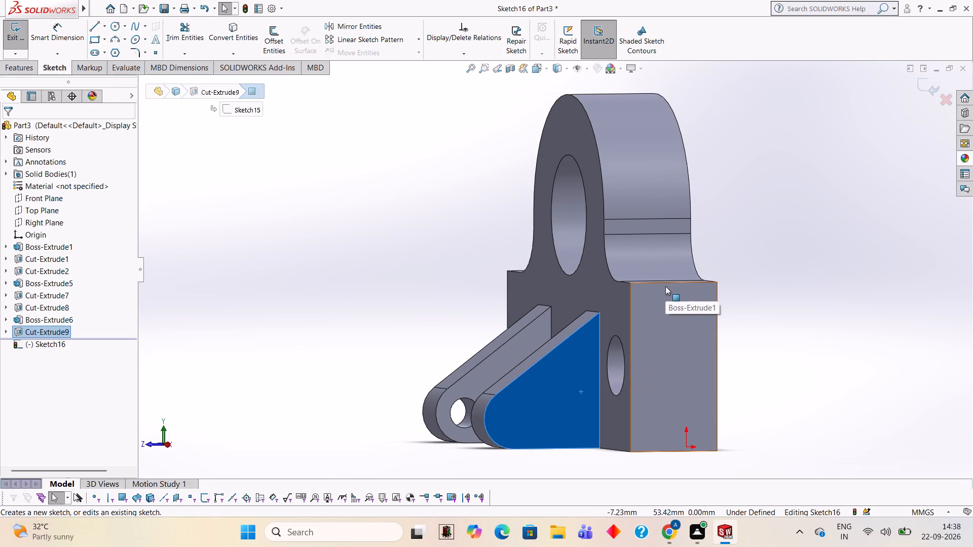
key("ctrl+8")
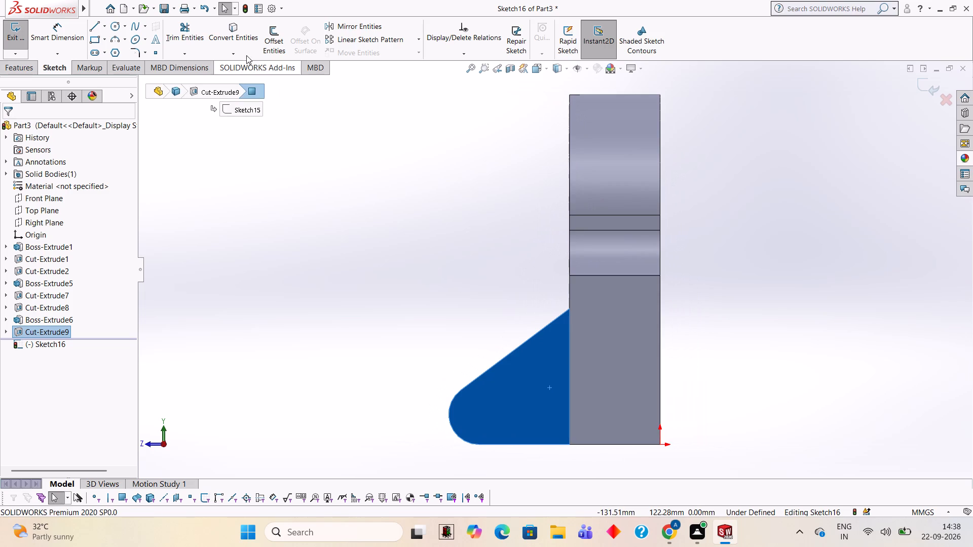
left_click(113, 22)
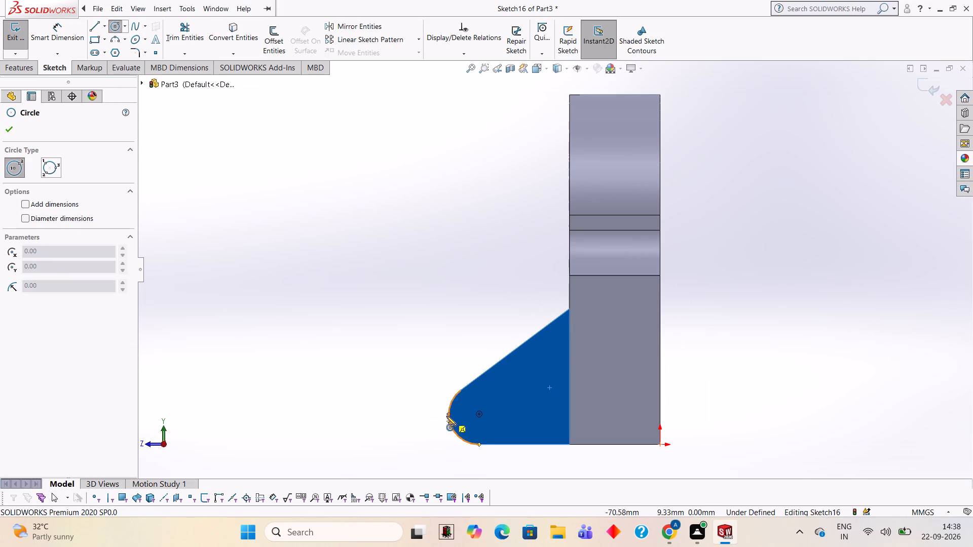
left_click(480, 414)
key("5")
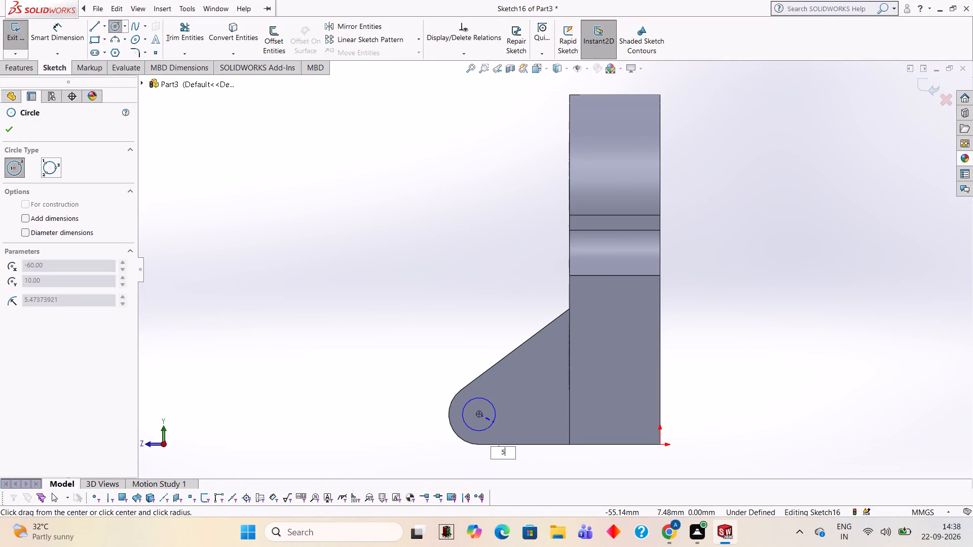
key("Return")
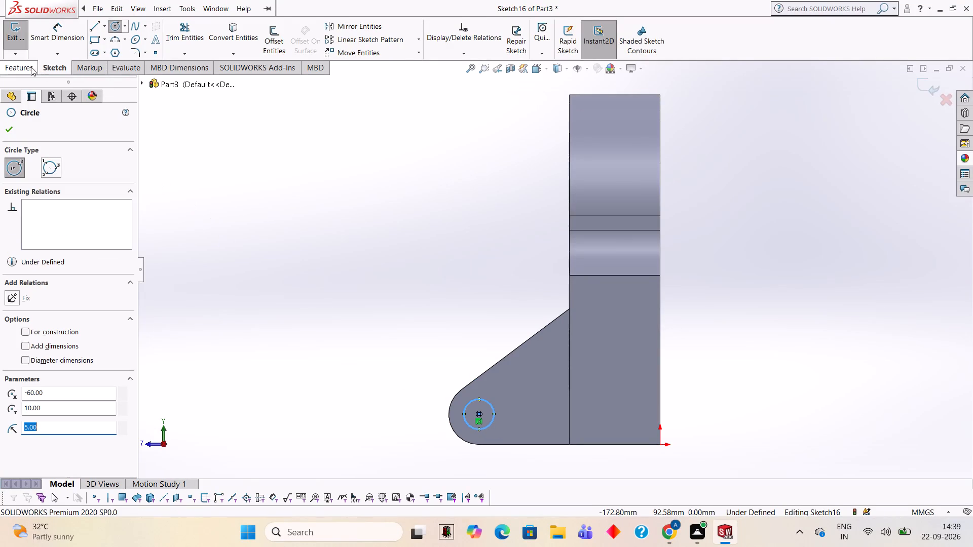
Cut-extrude the circle 15 mm blind to make the second rib's hole.
left_click(29, 67)
left_click(176, 45)
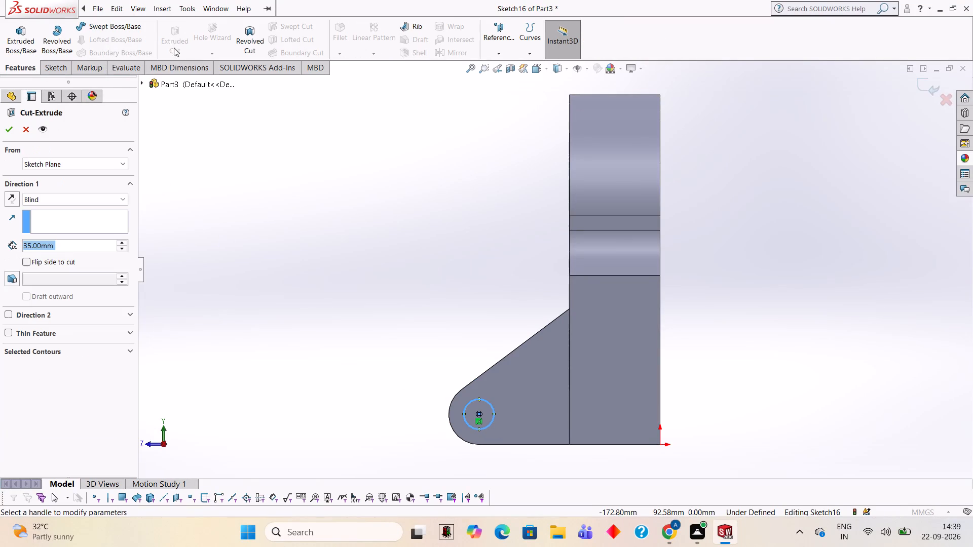
type("15")
key("Return")
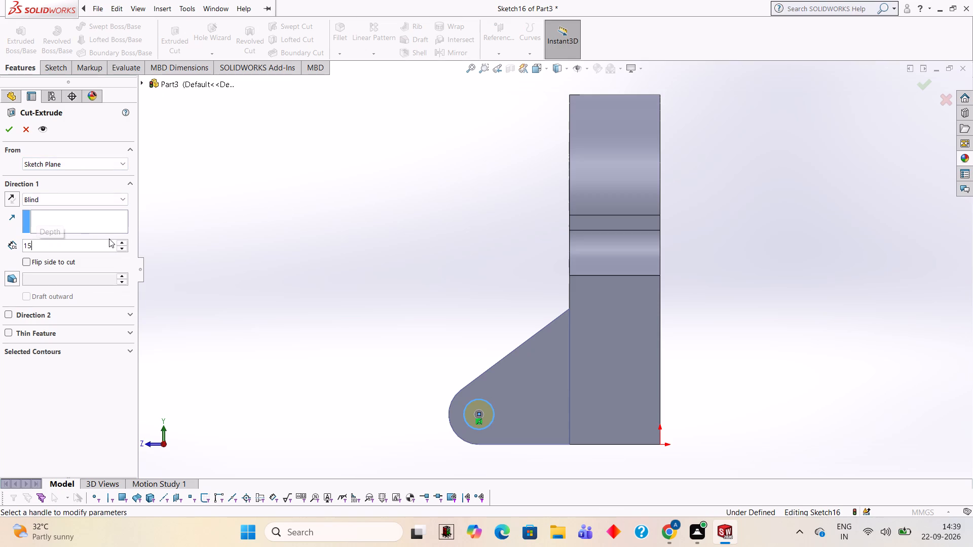
left_click(14, 128)
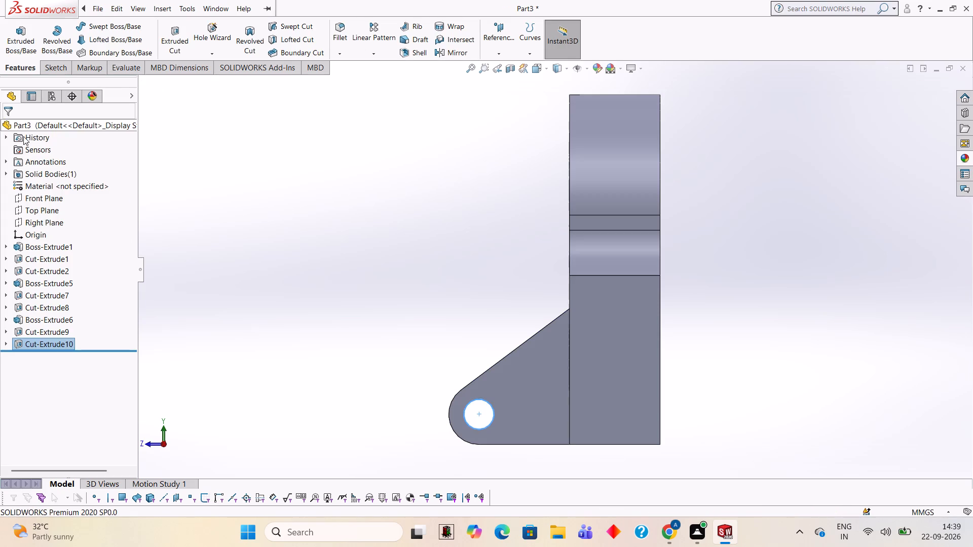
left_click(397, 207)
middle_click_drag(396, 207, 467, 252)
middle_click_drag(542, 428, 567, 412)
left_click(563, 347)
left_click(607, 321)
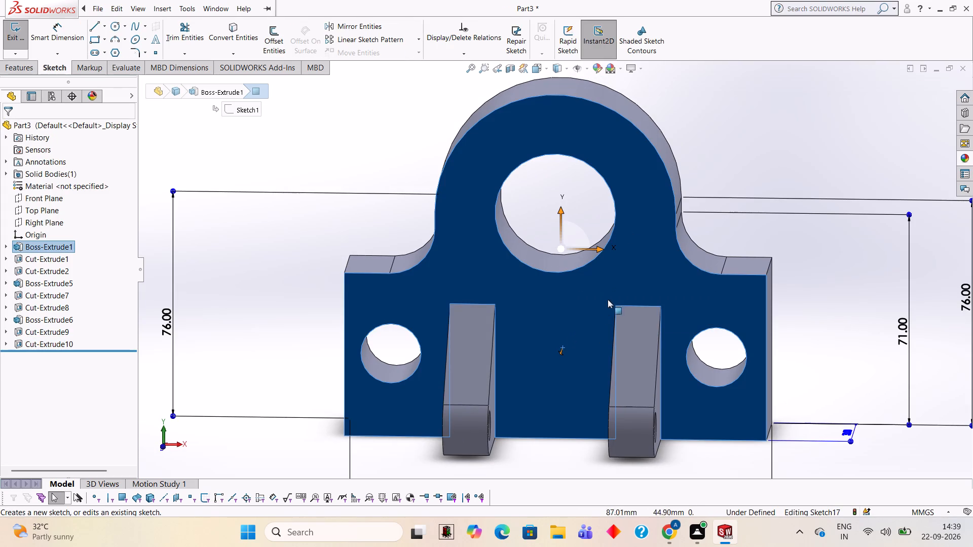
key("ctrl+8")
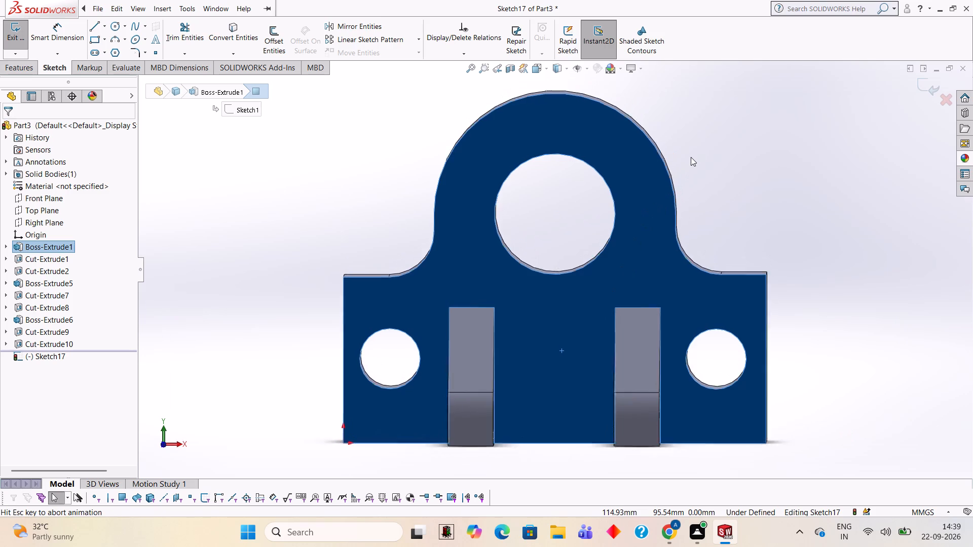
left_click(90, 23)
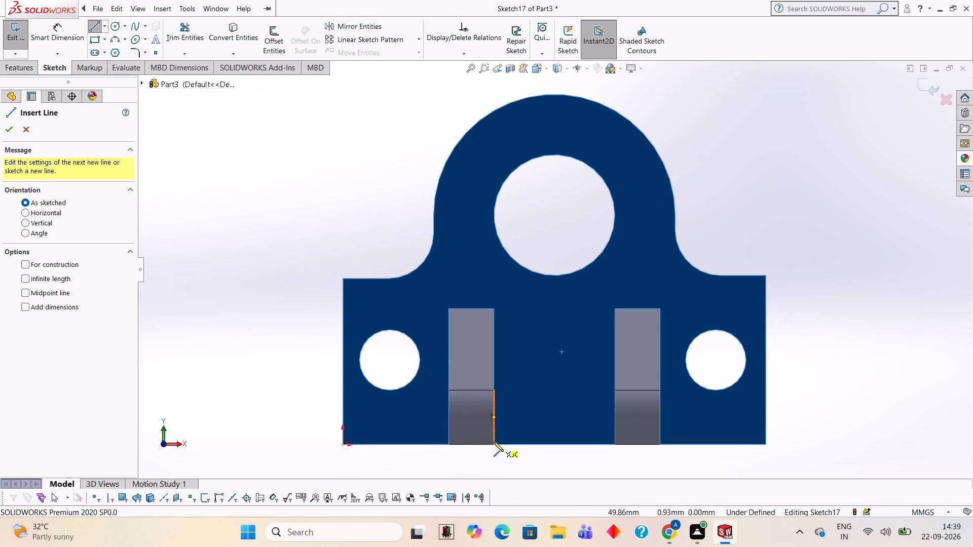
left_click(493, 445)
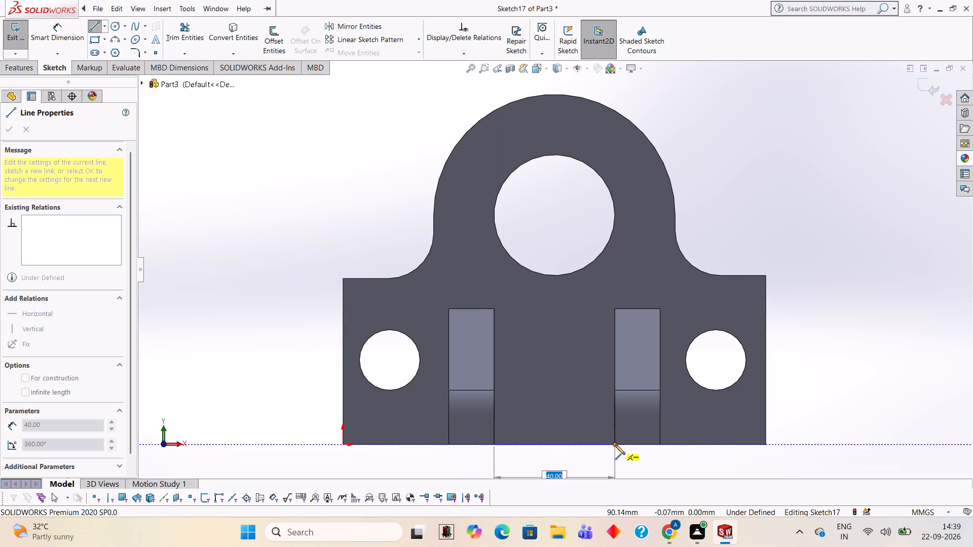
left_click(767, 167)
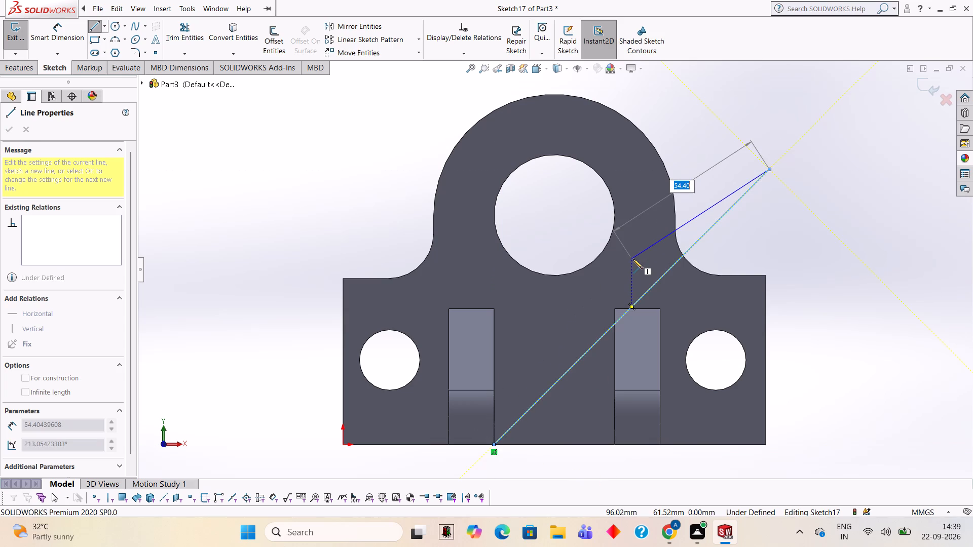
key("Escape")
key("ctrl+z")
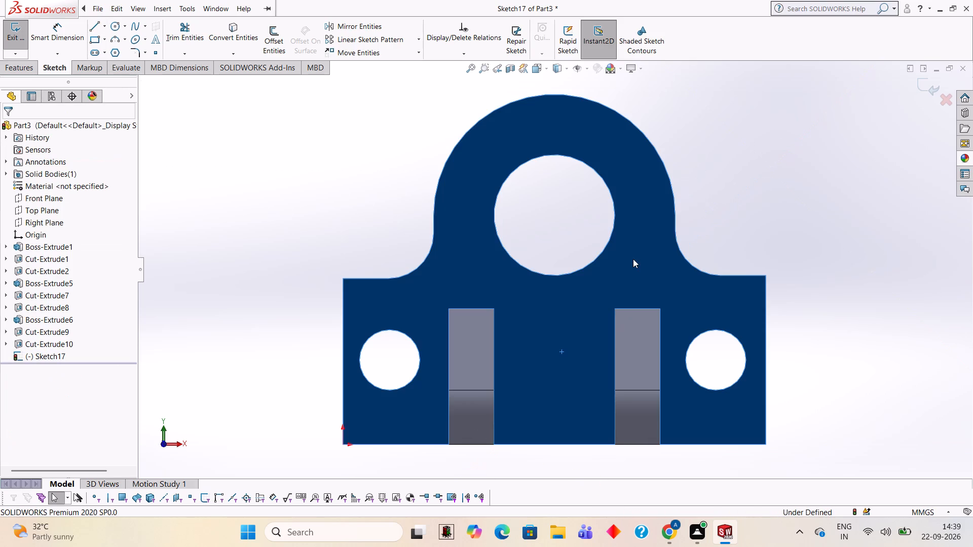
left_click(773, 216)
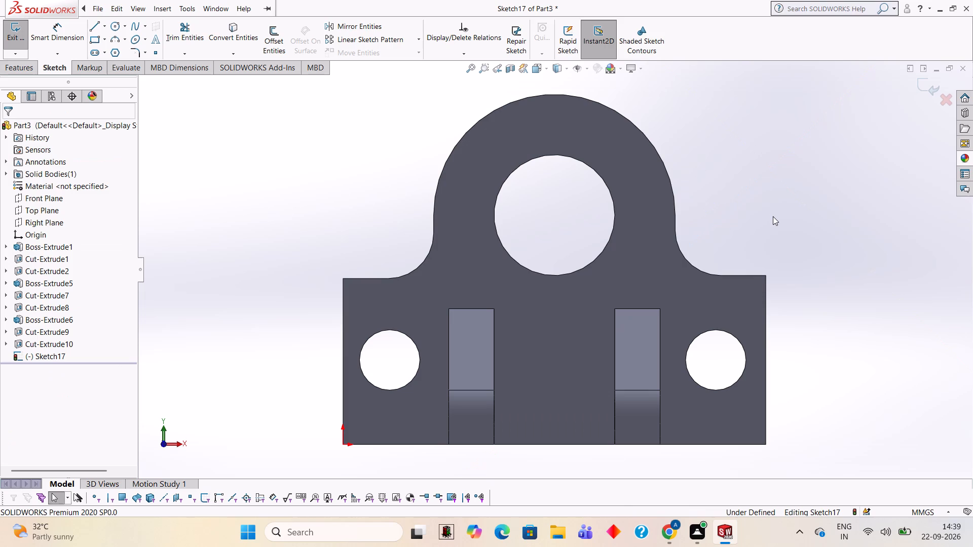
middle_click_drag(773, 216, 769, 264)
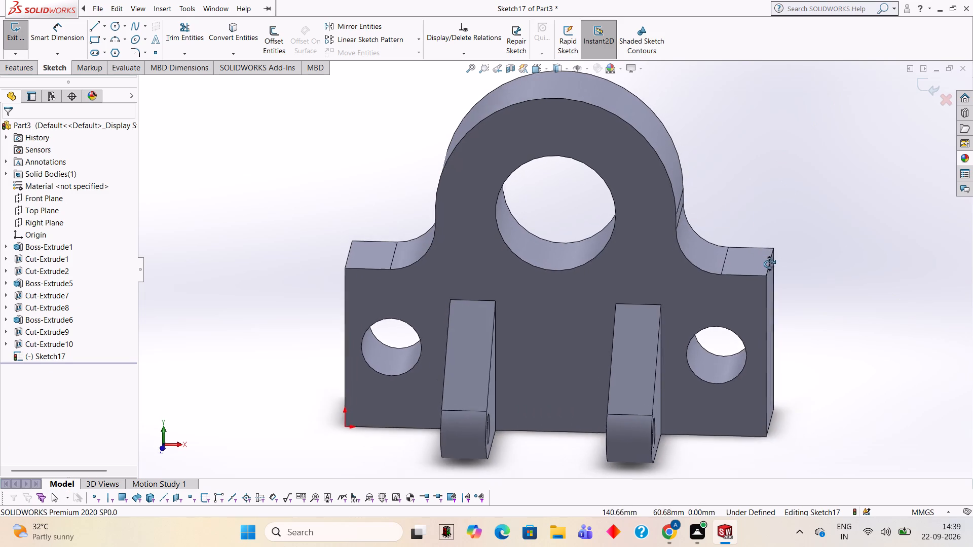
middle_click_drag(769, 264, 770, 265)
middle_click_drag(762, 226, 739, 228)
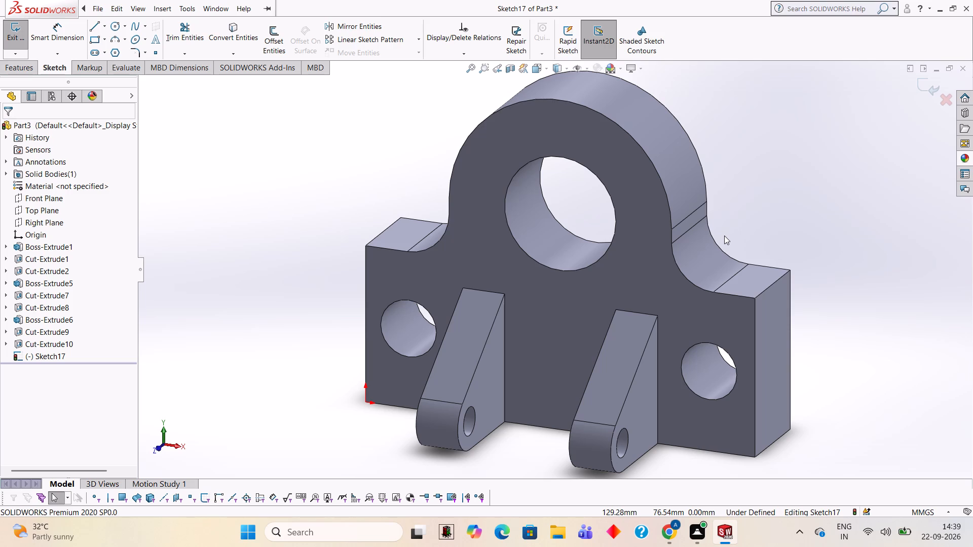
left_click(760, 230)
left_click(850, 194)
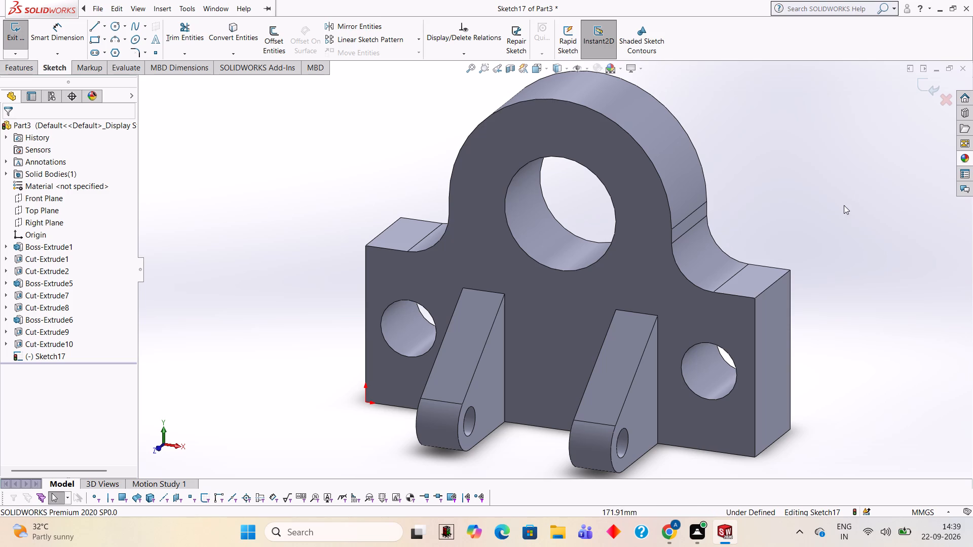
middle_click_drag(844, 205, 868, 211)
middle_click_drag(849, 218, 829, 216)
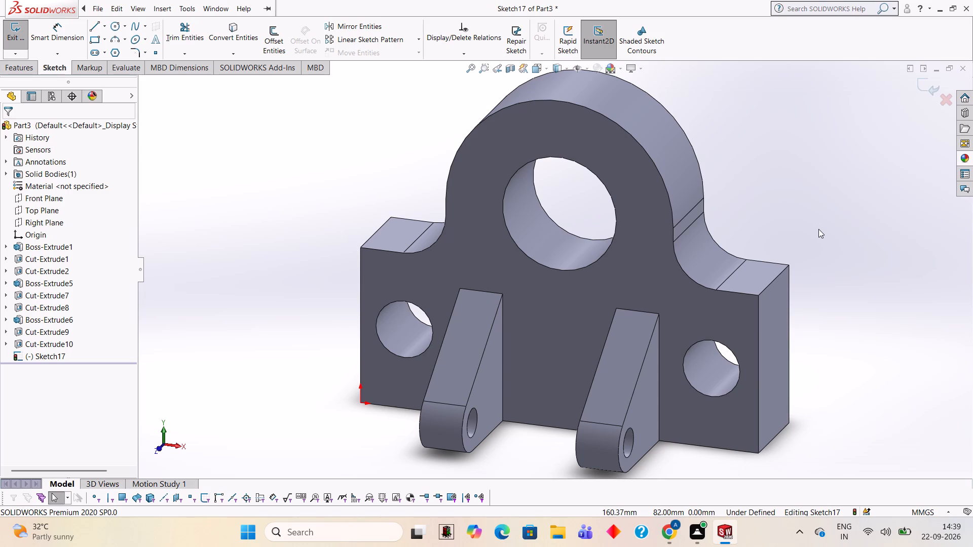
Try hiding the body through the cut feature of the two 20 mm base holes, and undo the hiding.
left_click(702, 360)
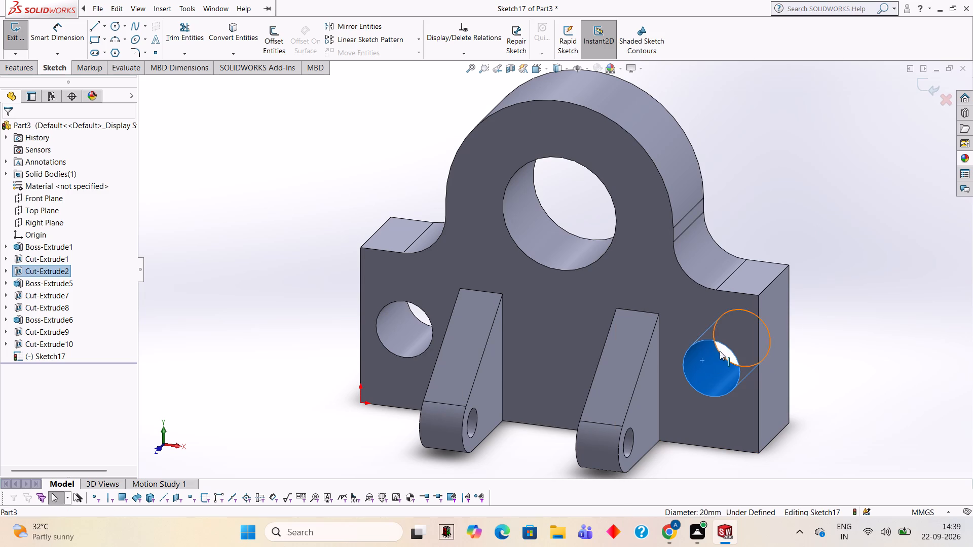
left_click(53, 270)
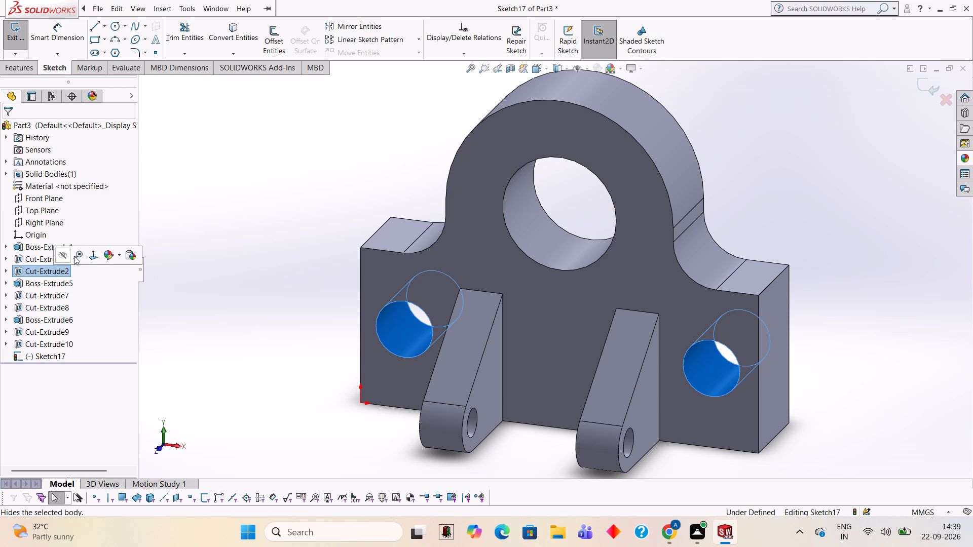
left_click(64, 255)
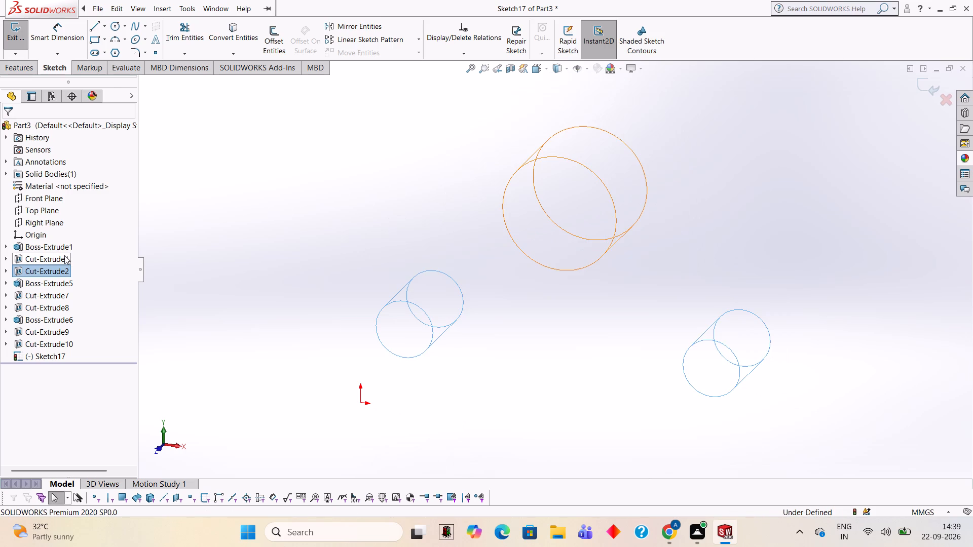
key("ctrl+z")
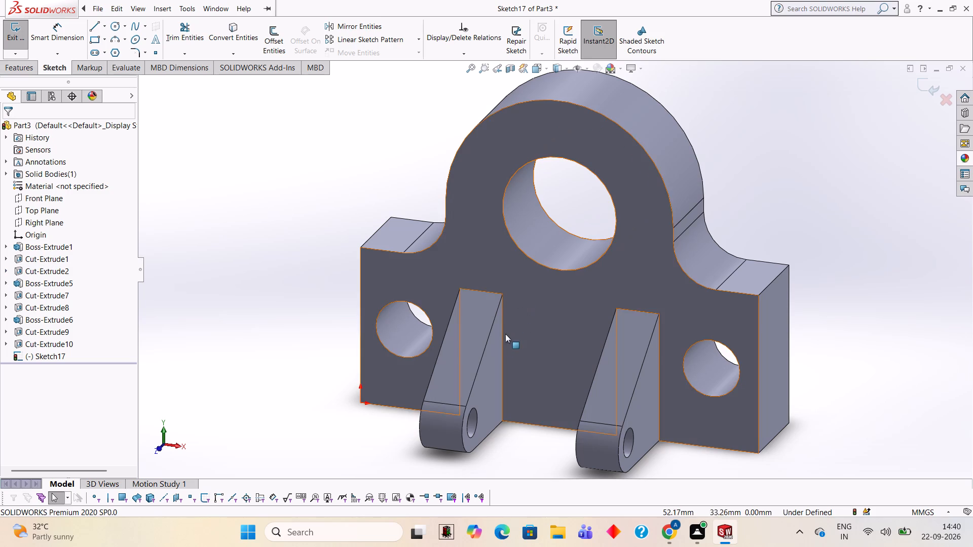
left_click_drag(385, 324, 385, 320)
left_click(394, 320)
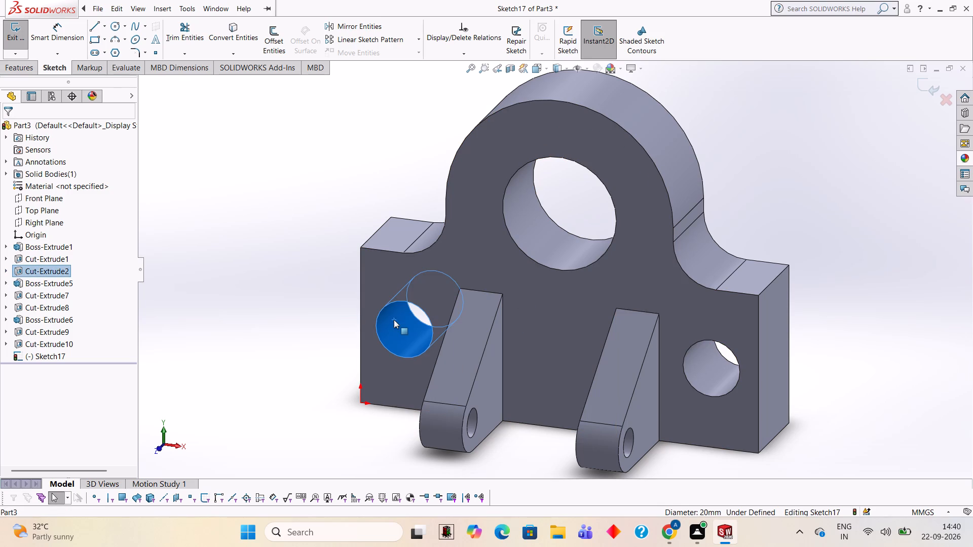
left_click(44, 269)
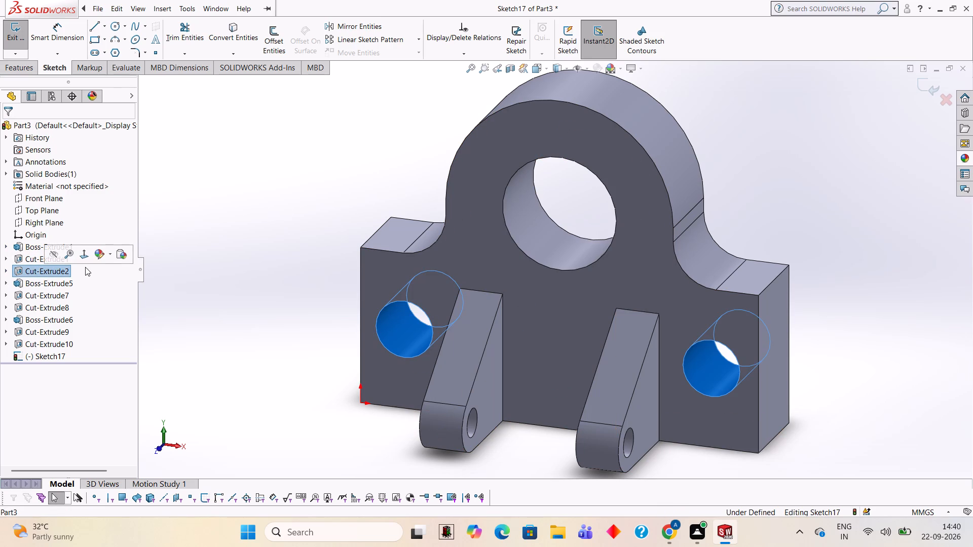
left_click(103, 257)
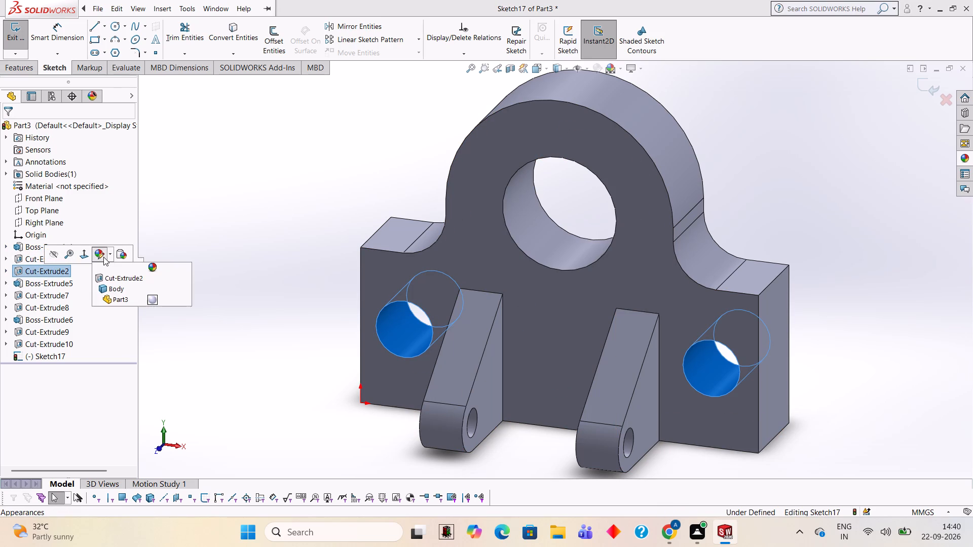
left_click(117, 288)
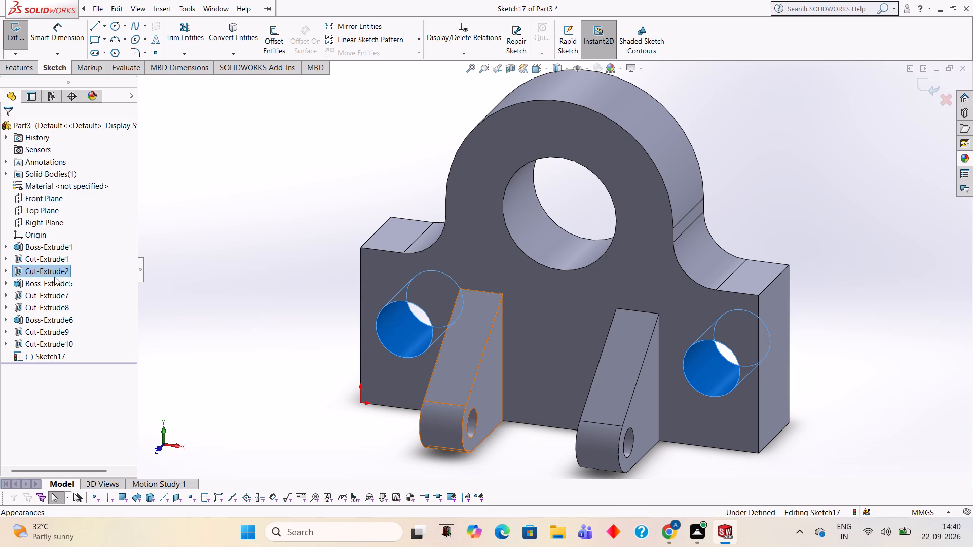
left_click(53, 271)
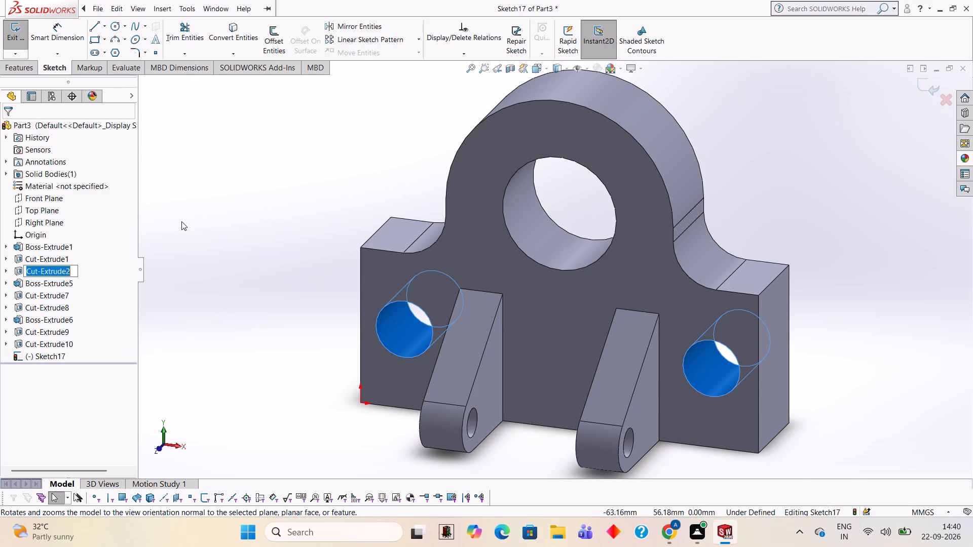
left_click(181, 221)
Exit the open empty sketch to return to the part model.
middle_click_drag(740, 217, 811, 213)
scroll(772, 227, "up", 3)
middle_click_drag(759, 225, 750, 262)
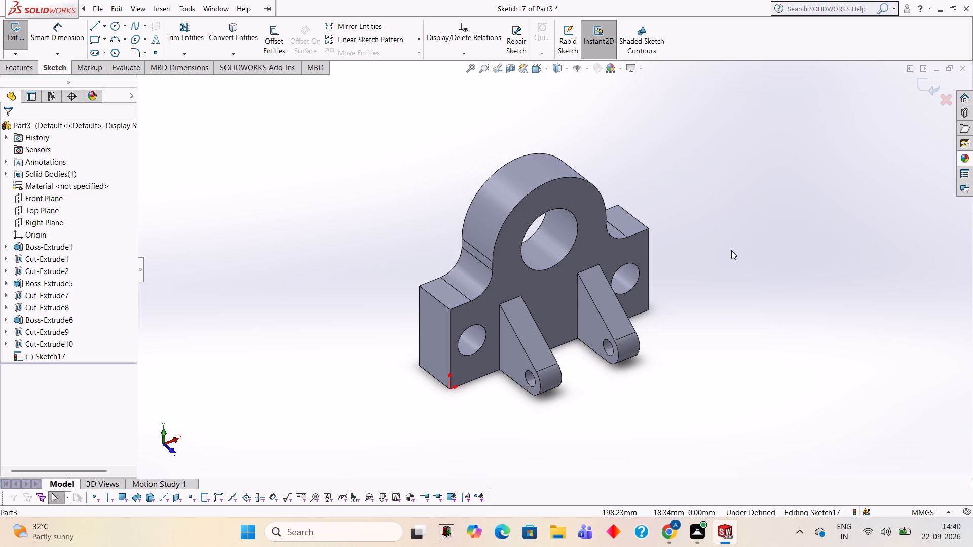
left_click(733, 222)
scroll(686, 278, "up", 1)
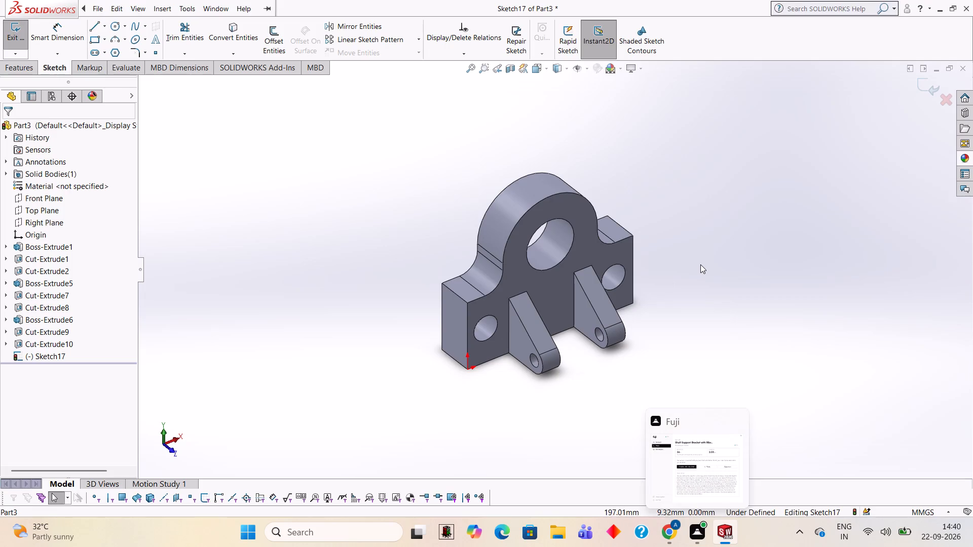
left_click(933, 85)
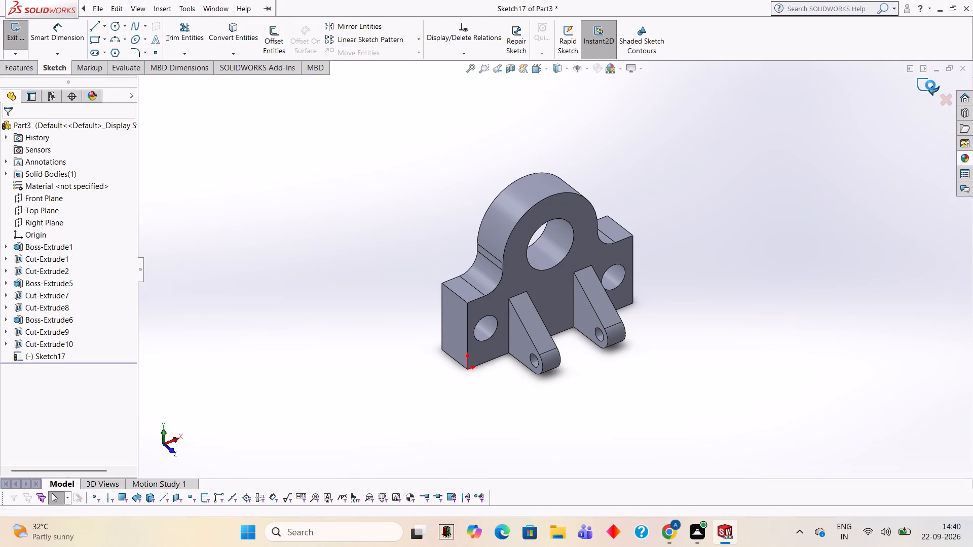
Apply the Yellow LED appearance to the bracket's main extruded body with the rounded top.
left_click(968, 157)
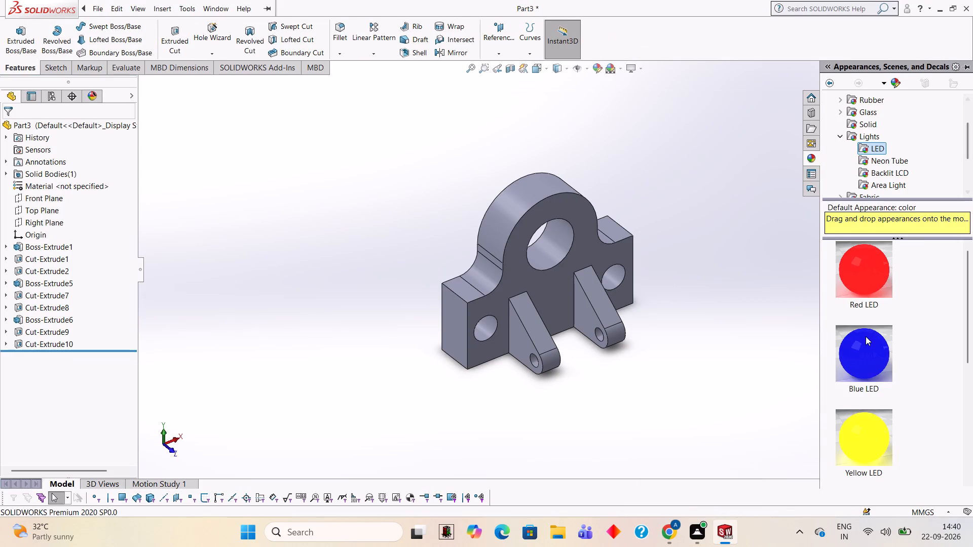
scroll(865, 349, "down", 1)
left_click_drag(868, 323, 558, 209)
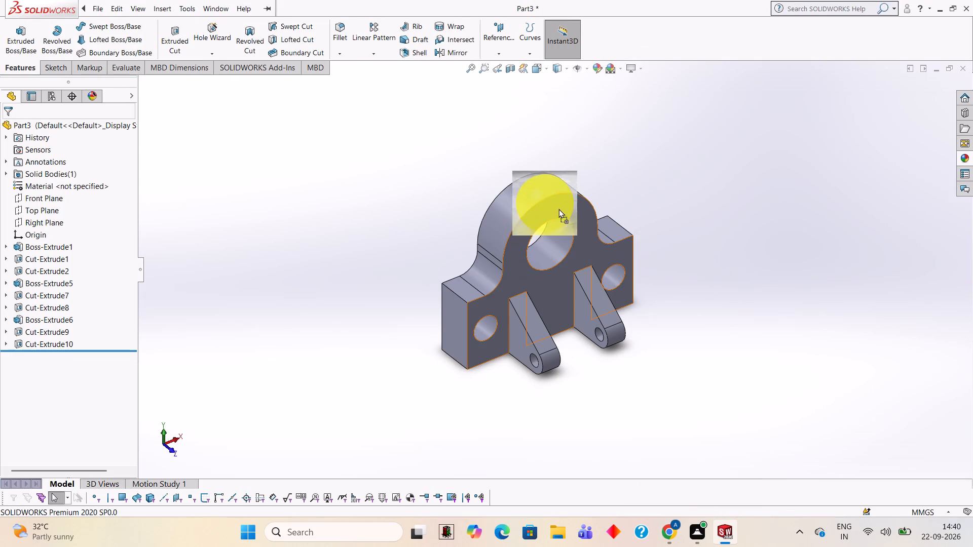
left_click_drag(558, 209, 562, 208)
left_click(572, 207)
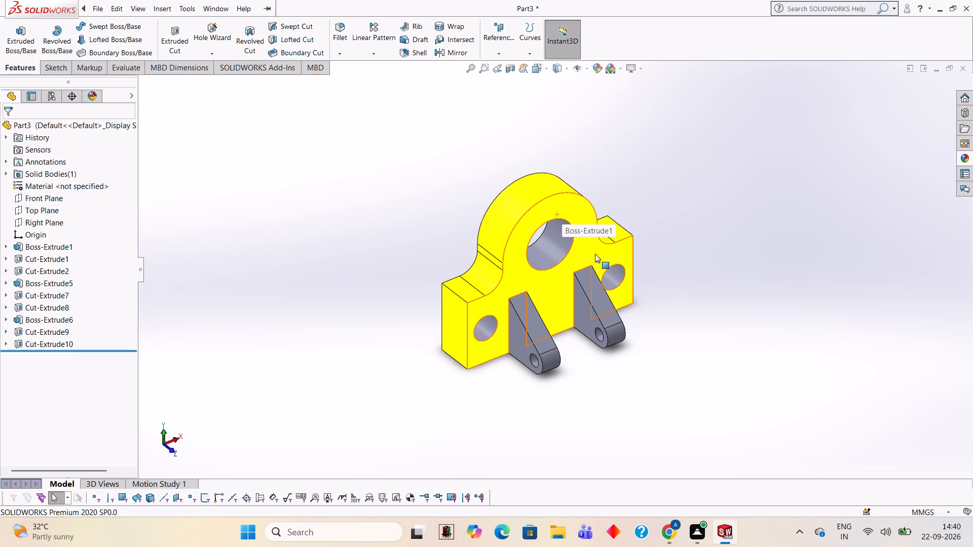
Apply the Blue LED appearance to both sloping rib features, including the cut feature that forms the first rib's side face.
left_click(960, 161)
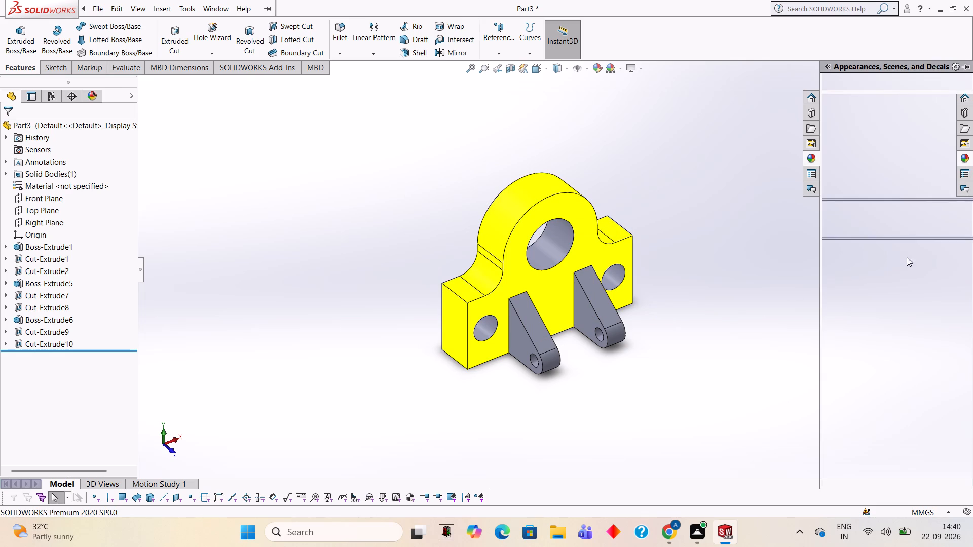
scroll(857, 260, "up", 1)
left_click_drag(860, 363, 856, 364)
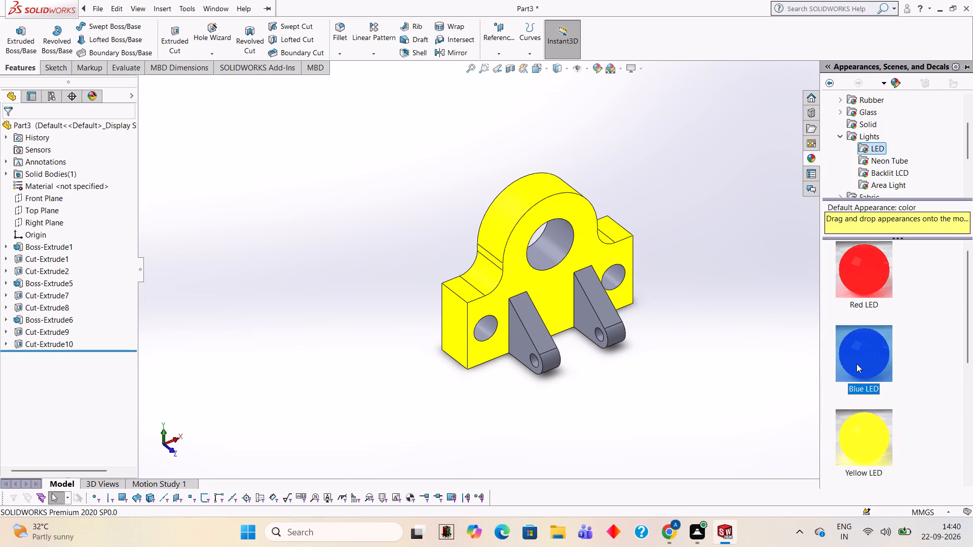
left_click_drag(856, 364, 531, 329)
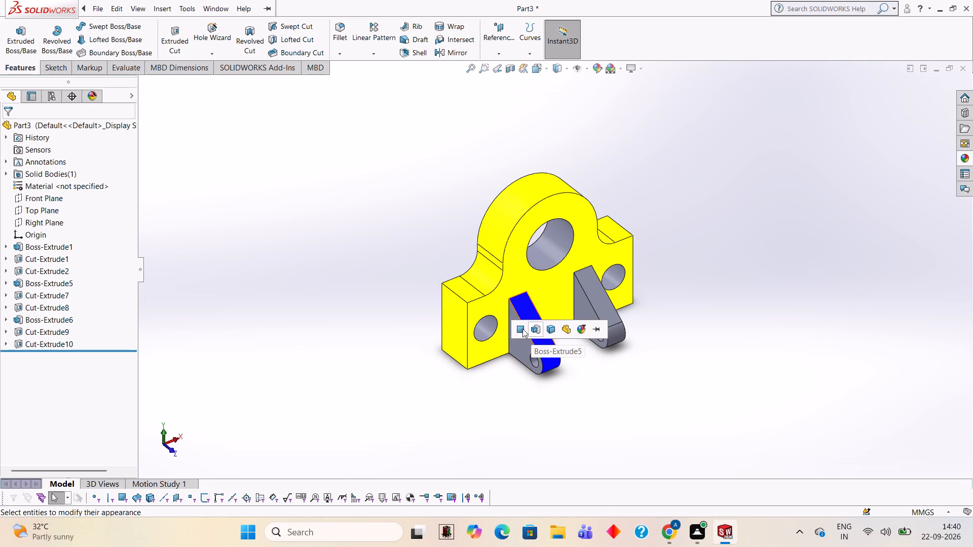
left_click(538, 328)
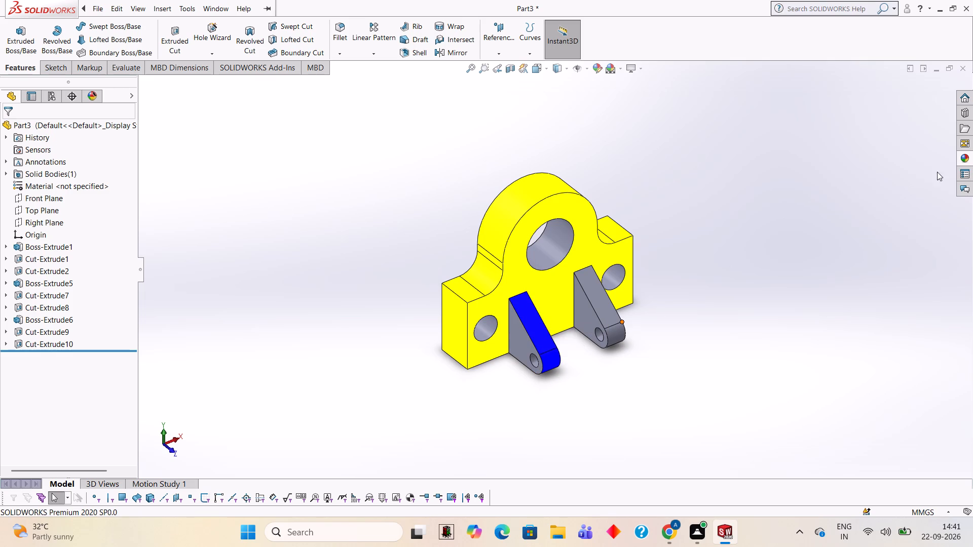
left_click(963, 154)
left_click_drag(867, 351, 749, 327)
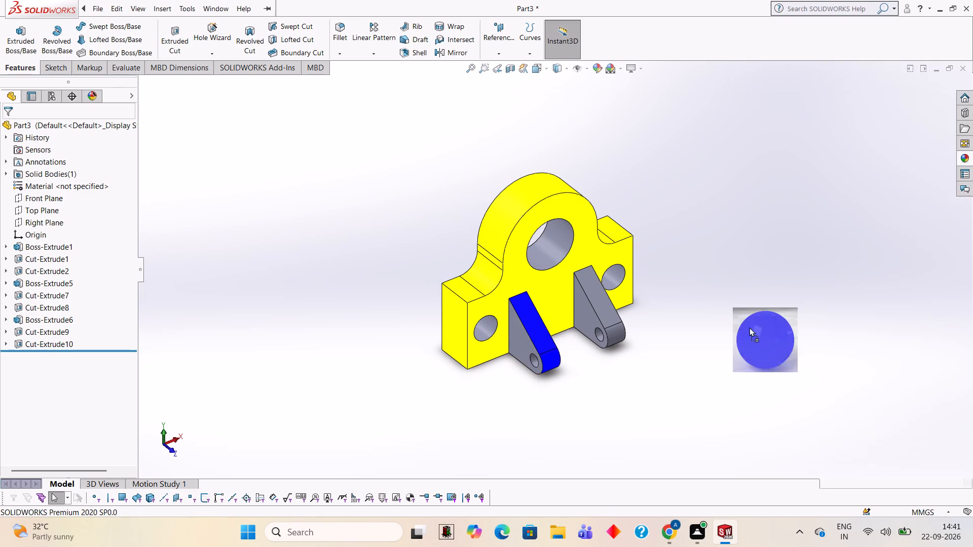
left_click_drag(749, 327, 606, 306)
left_click(606, 306)
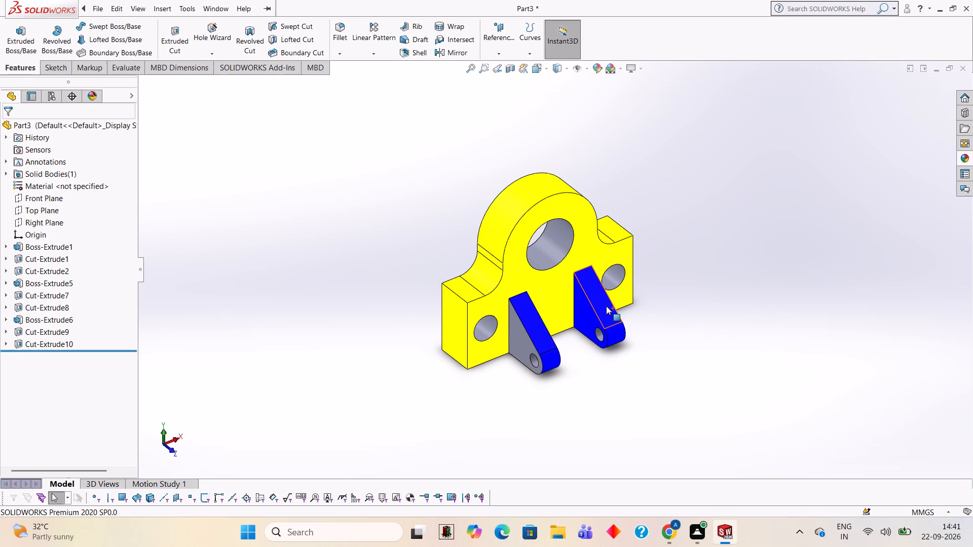
left_click(968, 164)
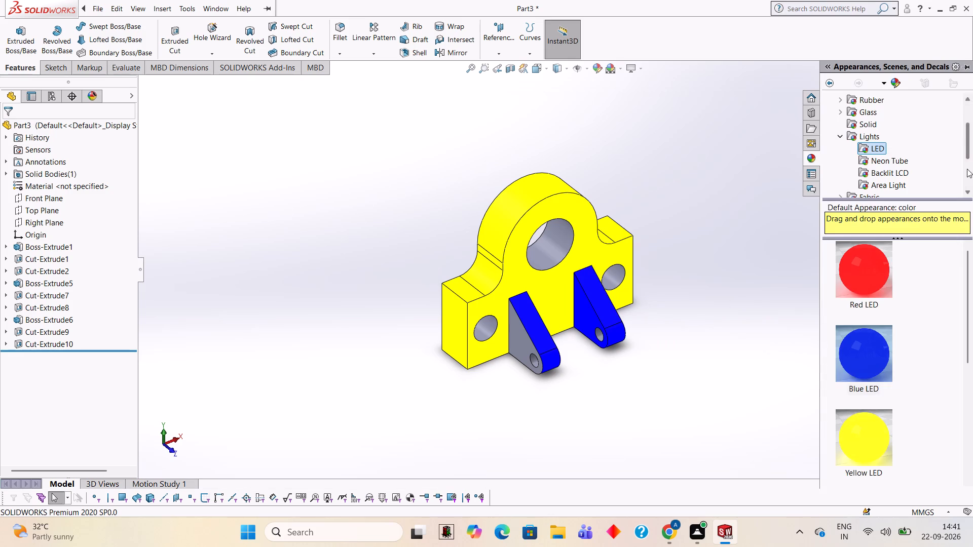
left_click_drag(871, 357, 525, 348)
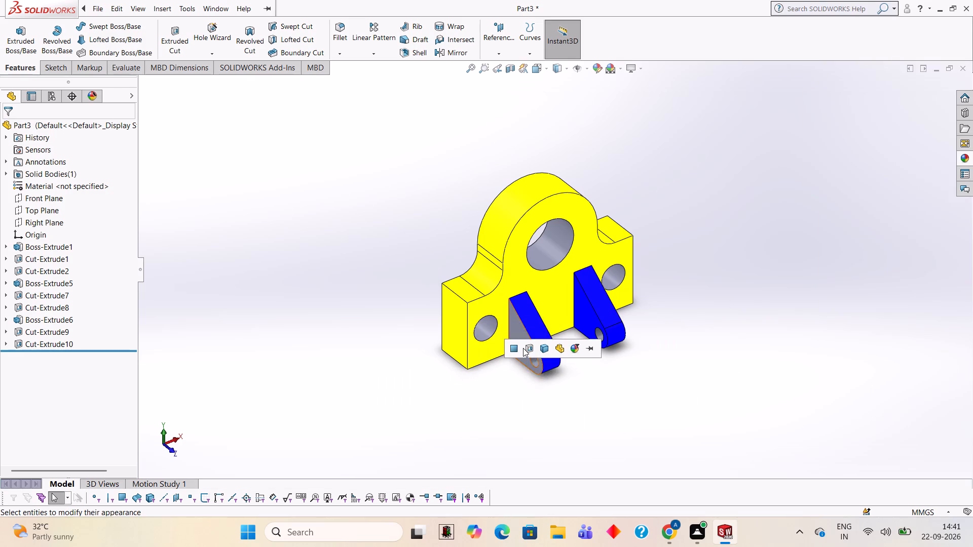
left_click(523, 348)
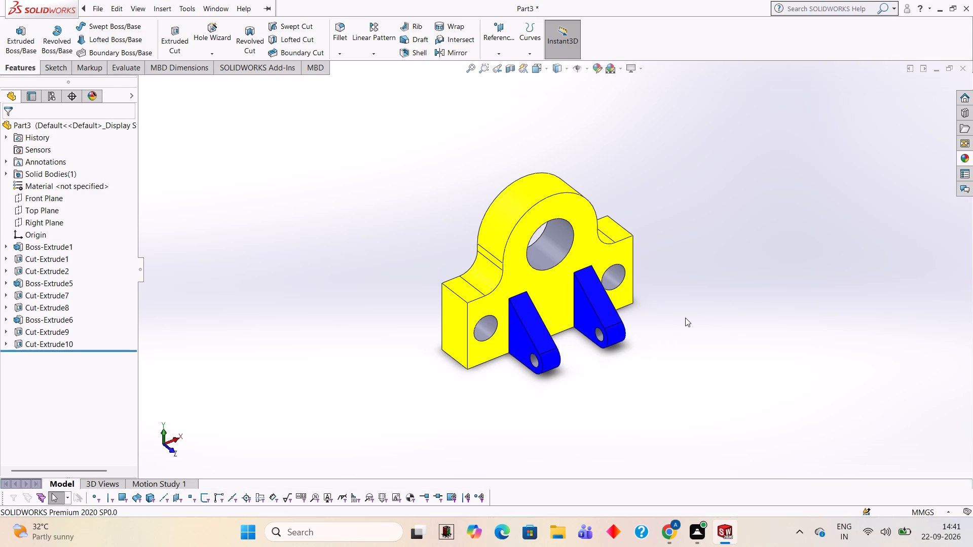
Apply the Red LED appearance to the central bore, both base holes and both rib holes.
left_click(968, 155)
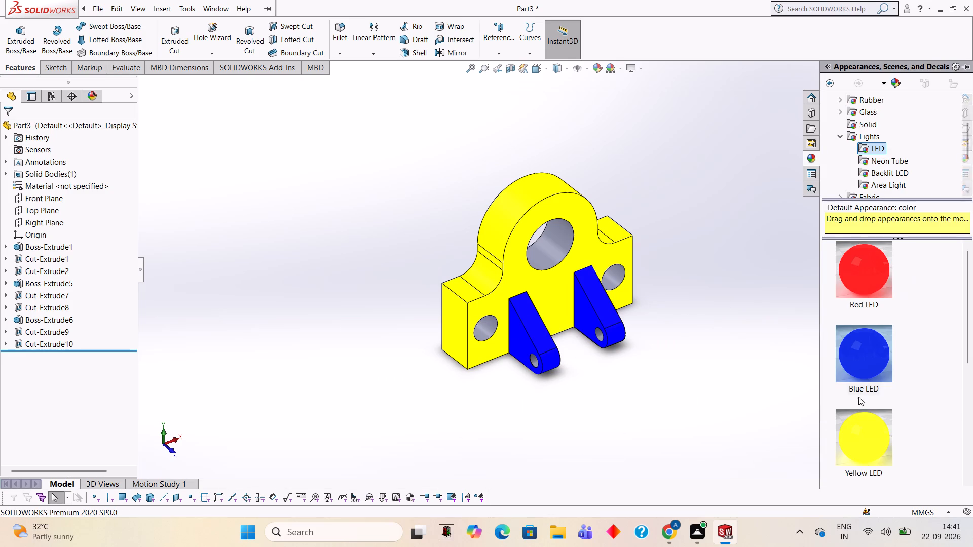
left_click_drag(863, 280, 566, 251)
left_click(564, 251)
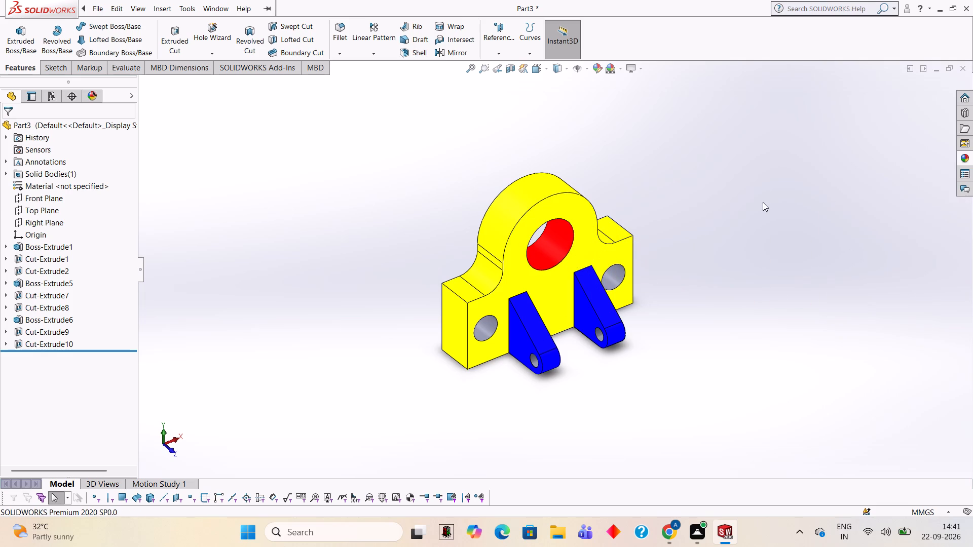
left_click(966, 154)
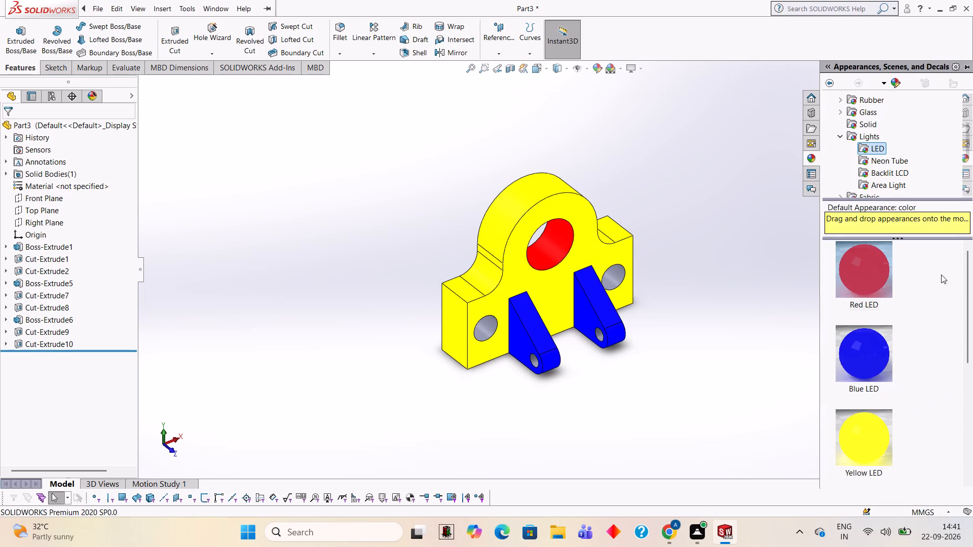
left_click_drag(877, 277, 620, 299)
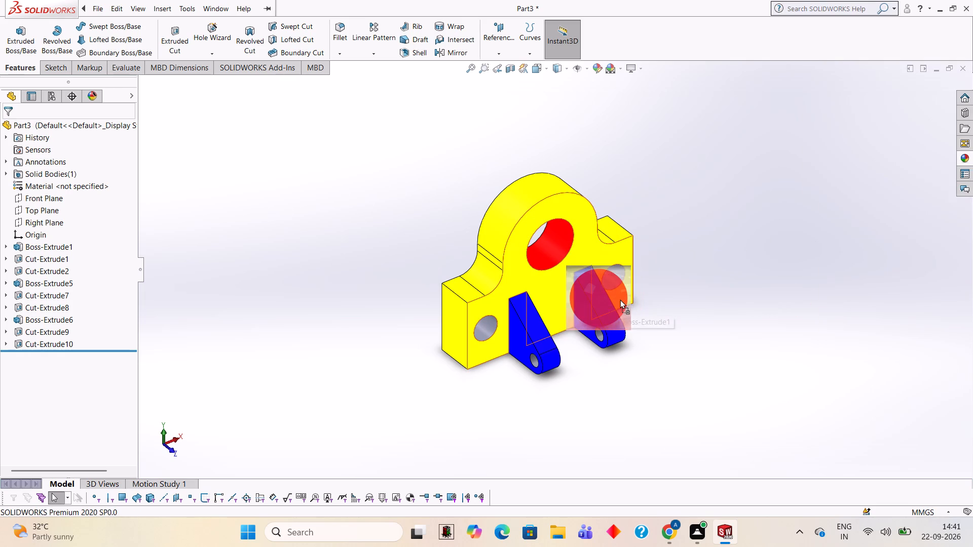
left_click_drag(620, 299, 633, 280)
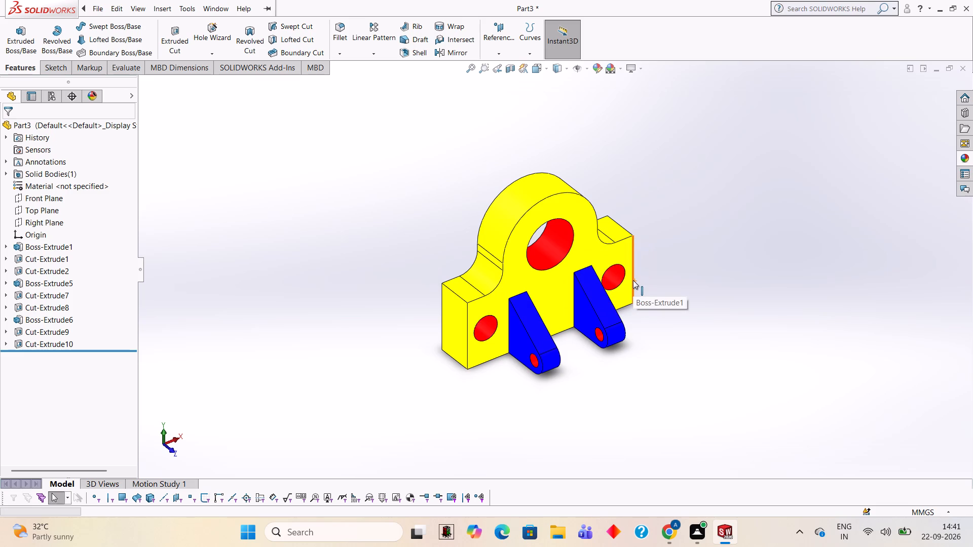
left_click(633, 280)
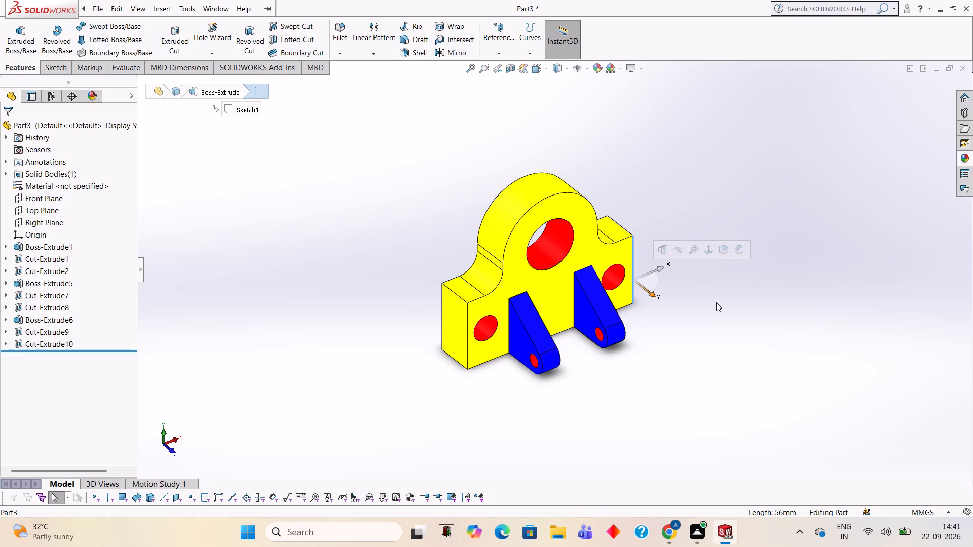
key("Escape")
left_click_drag(717, 314, 713, 309)
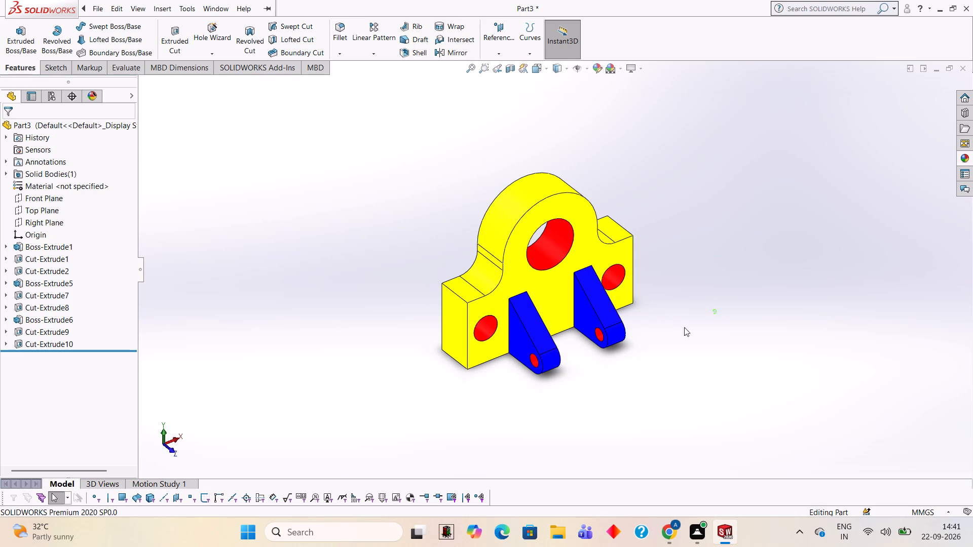
left_click(679, 331)
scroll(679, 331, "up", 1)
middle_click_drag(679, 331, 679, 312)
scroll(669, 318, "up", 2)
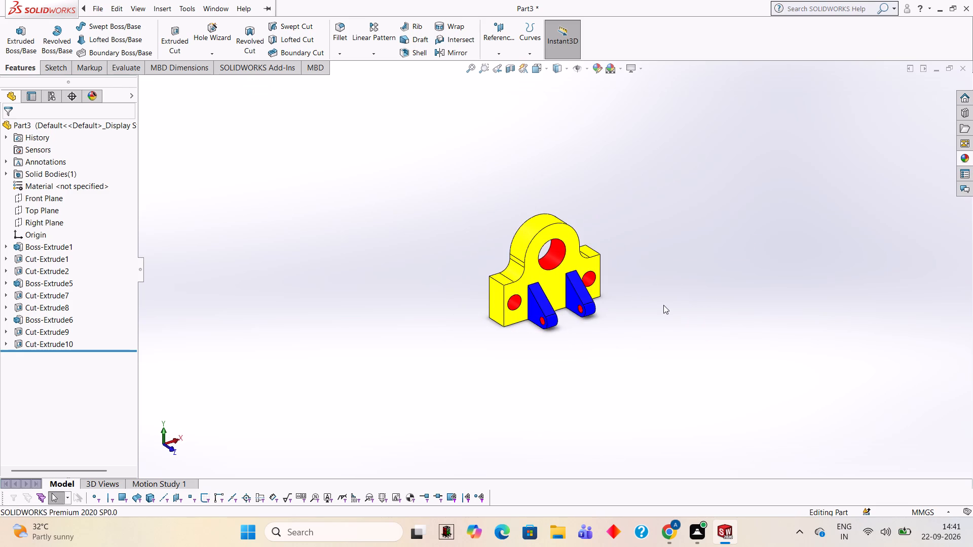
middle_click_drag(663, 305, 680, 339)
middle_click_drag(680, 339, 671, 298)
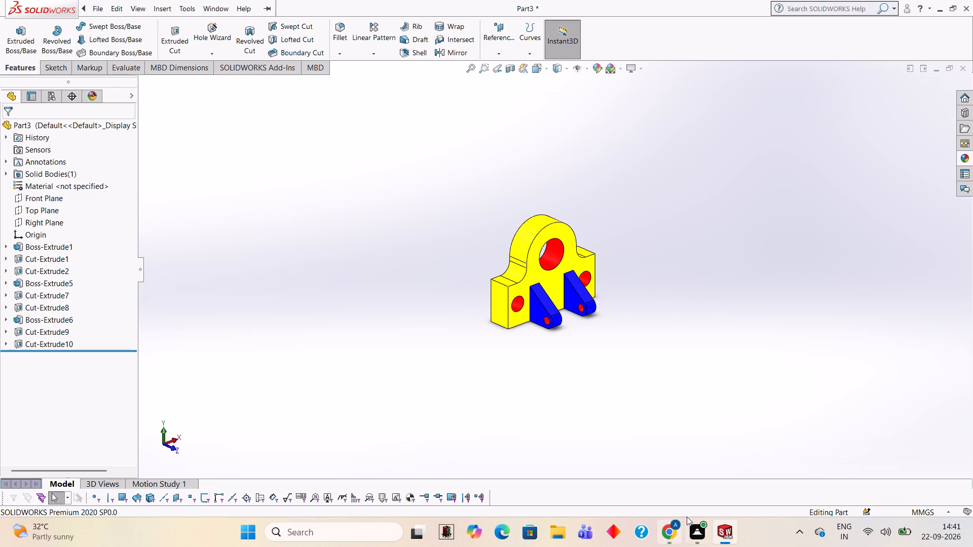